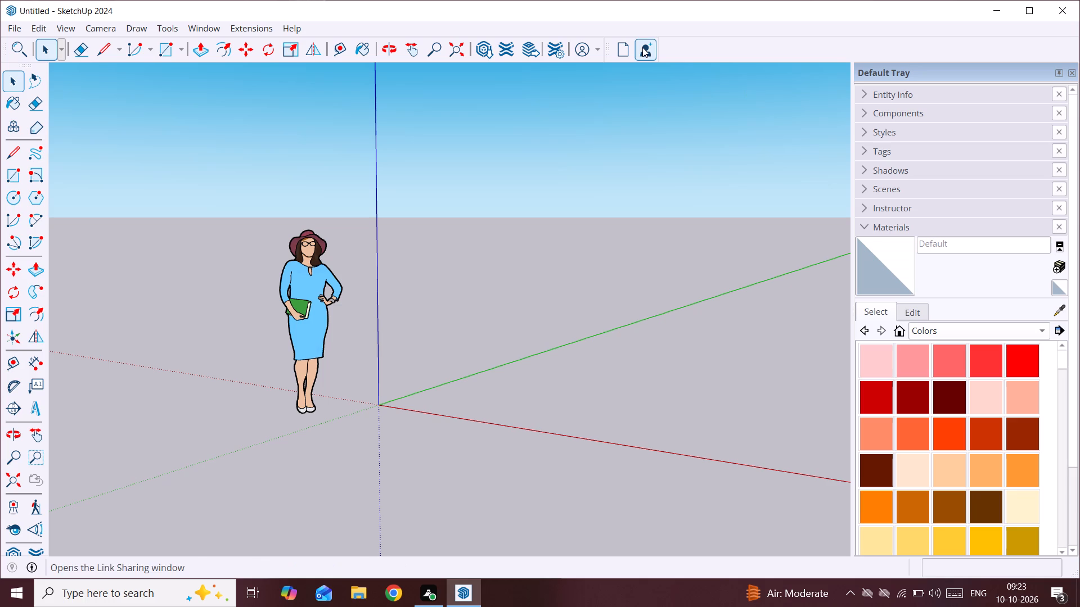
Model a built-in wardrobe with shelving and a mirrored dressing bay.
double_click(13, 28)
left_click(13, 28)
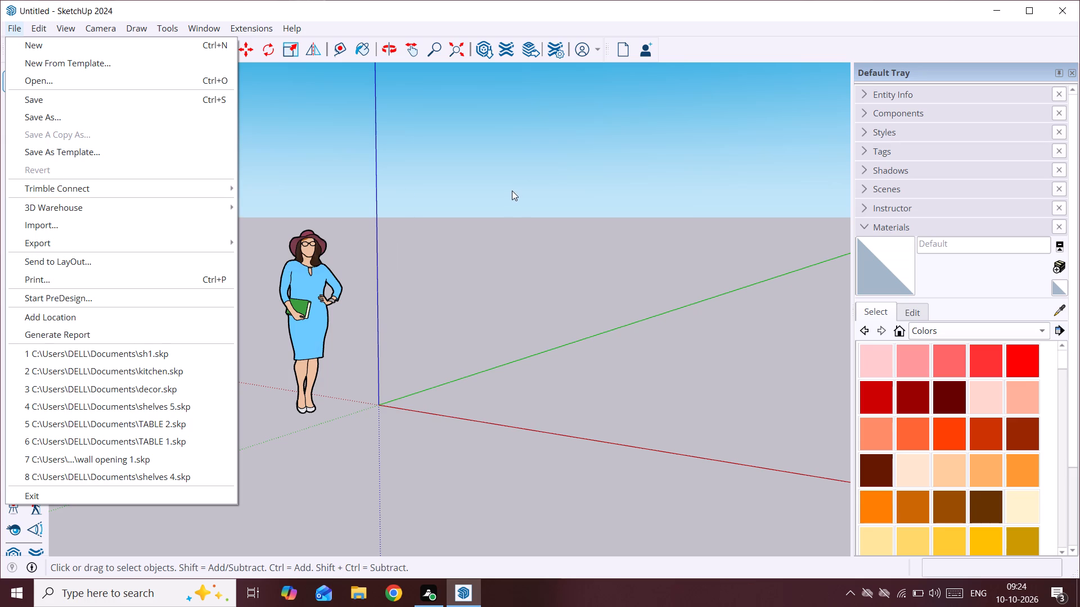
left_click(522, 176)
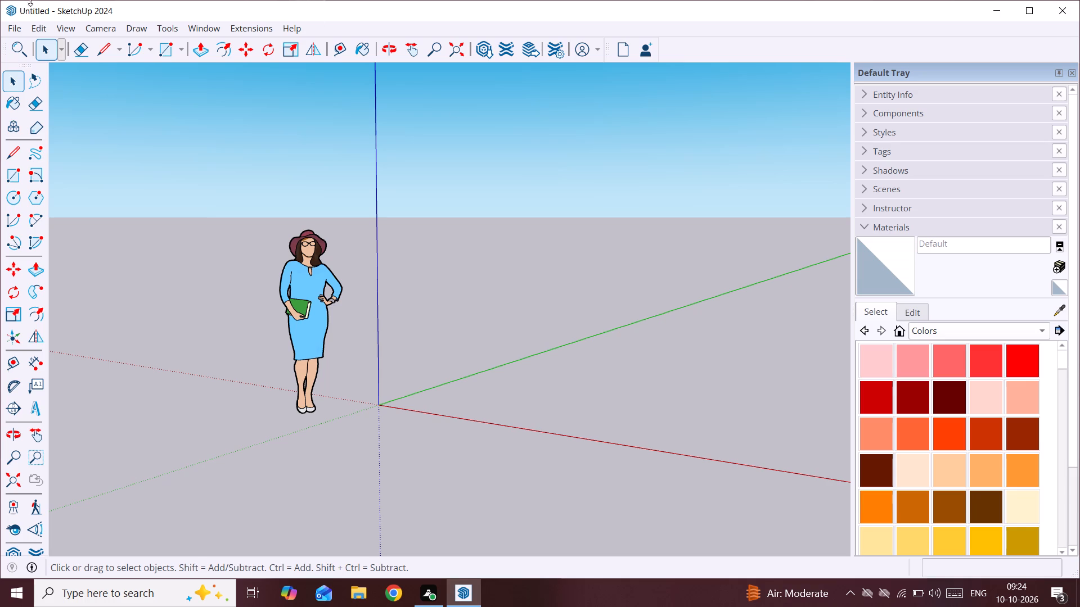
Import WhatsApp Image 2026-10-10 at 9.13.45 AM from Downloads as an image, laid flat on the ground by the red axis, about 5' 4" high.
left_click(10, 27)
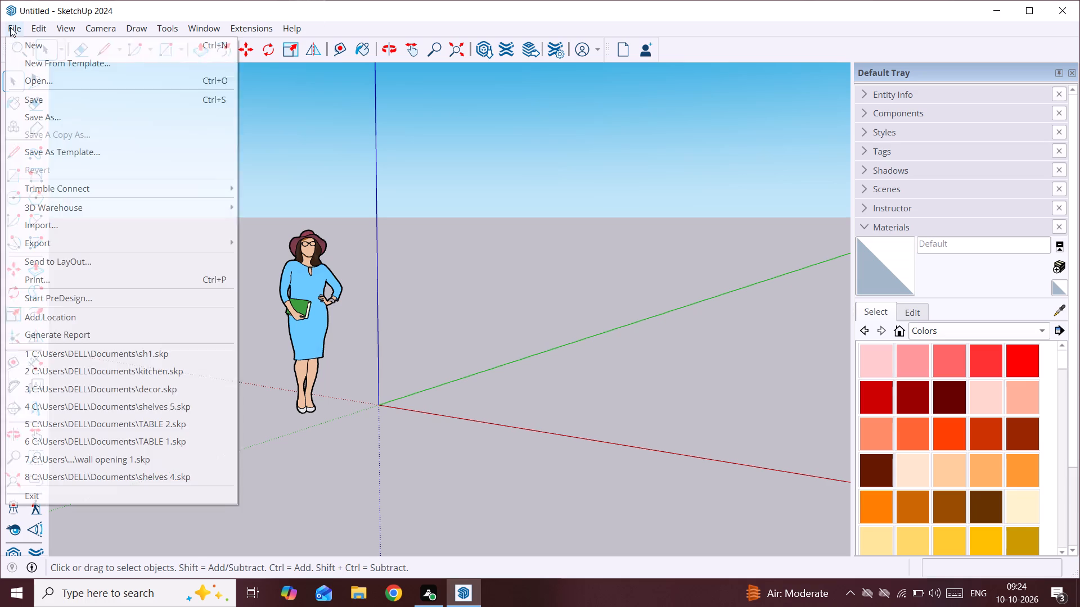
left_click(118, 232)
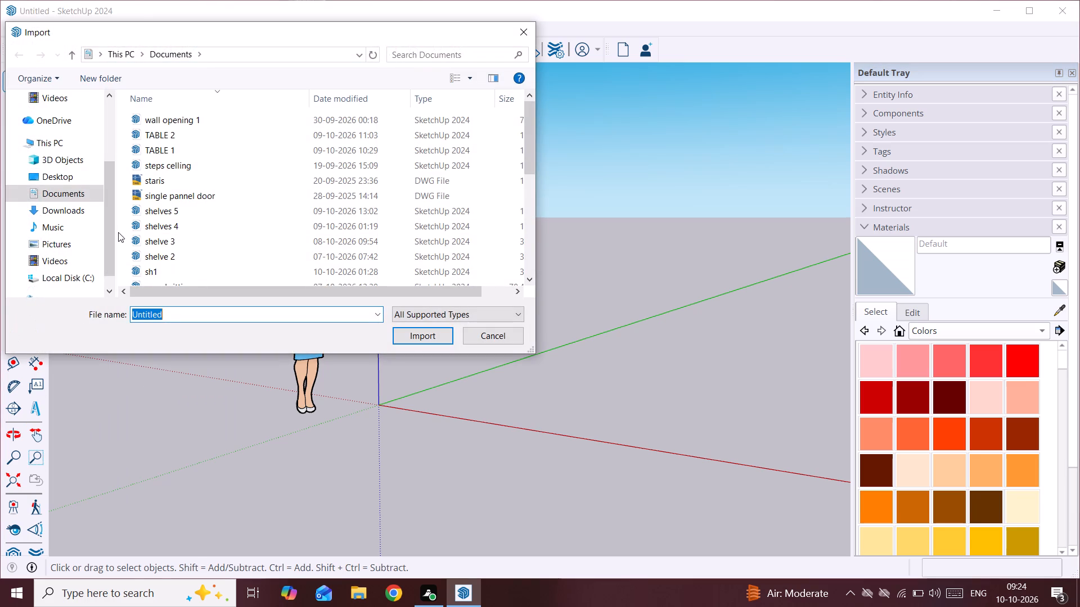
left_click(67, 210)
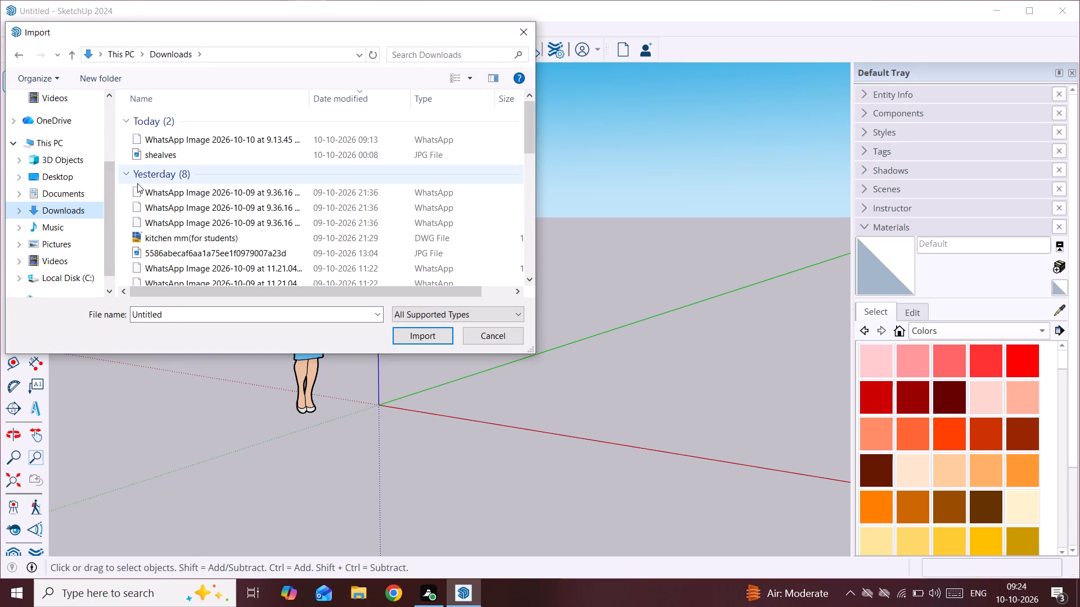
left_click(230, 136)
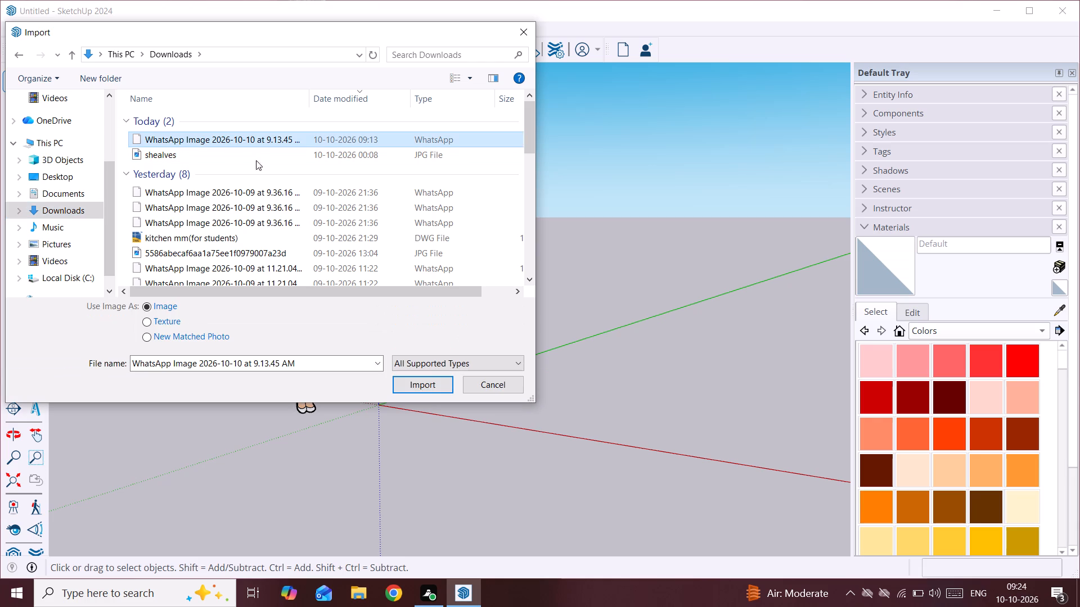
left_click(440, 382)
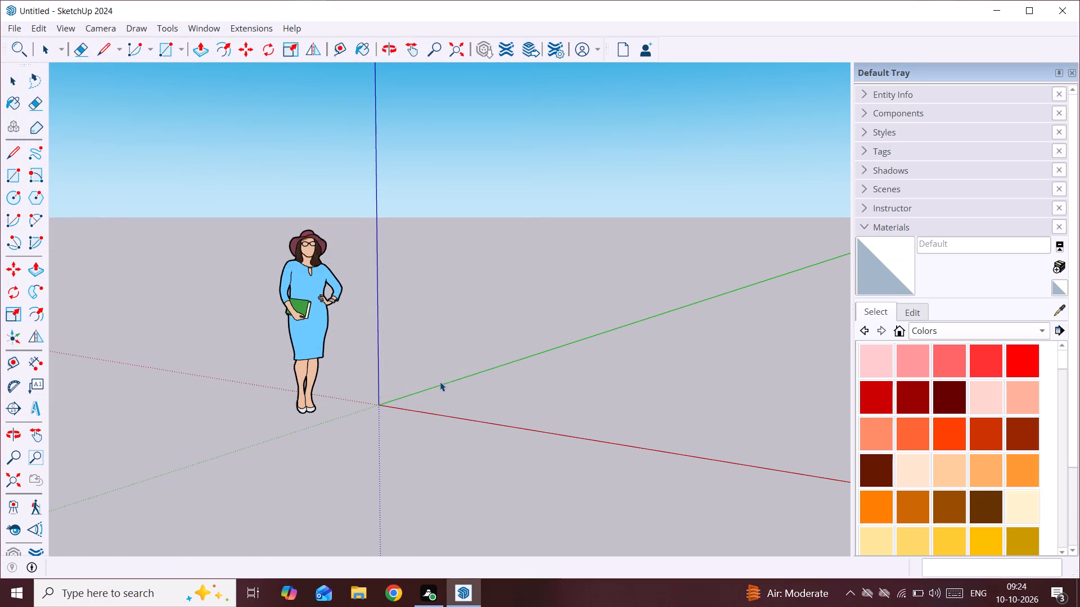
left_click(545, 426)
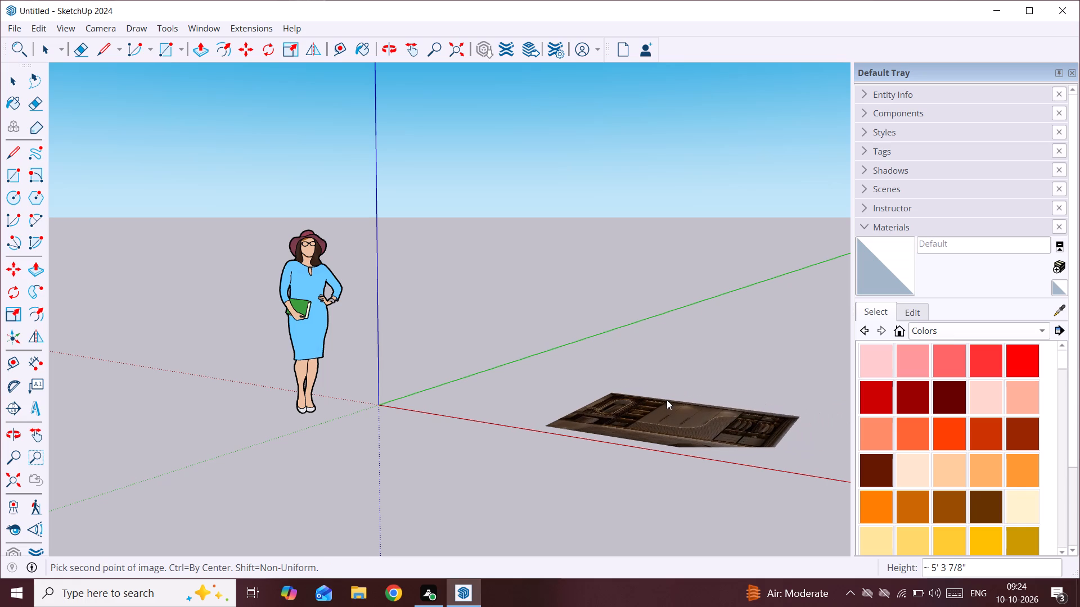
left_click(667, 400)
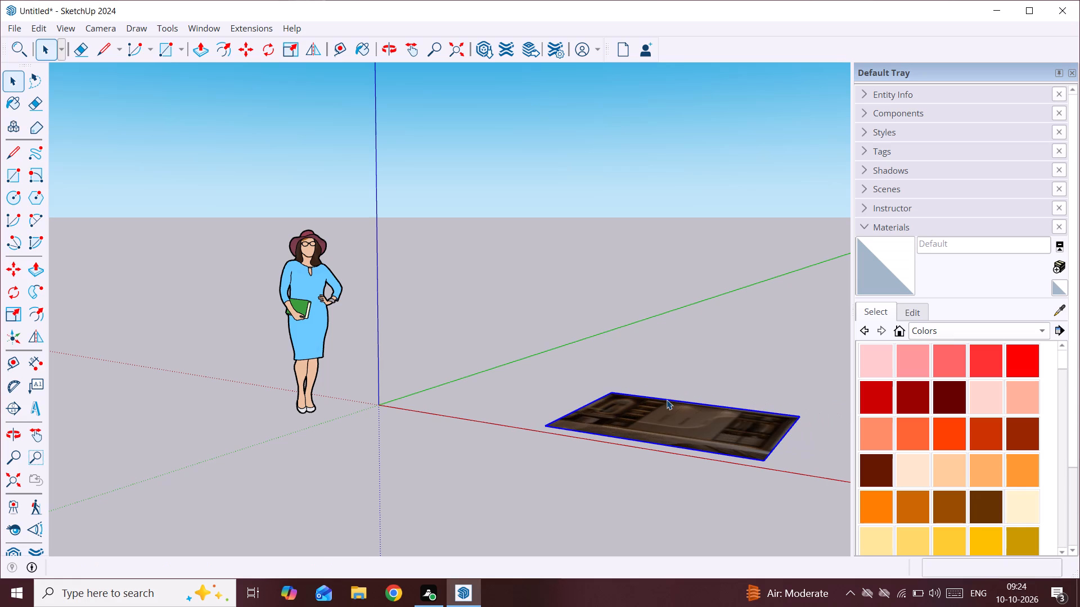
left_click(728, 372)
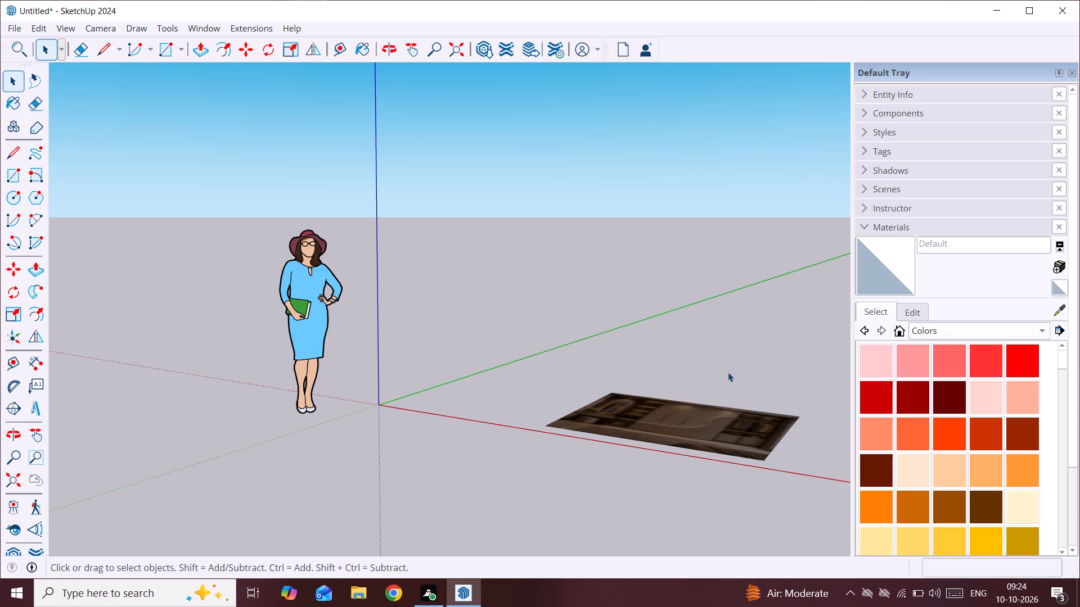
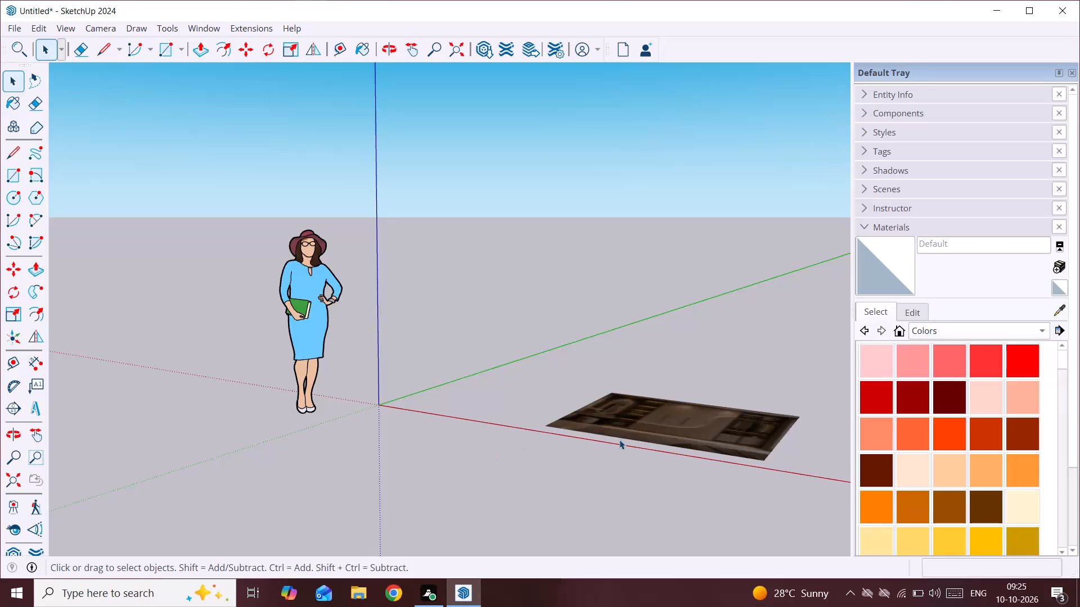
Select the imported reference image lying on the ground beside the red axis.
left_click(618, 440)
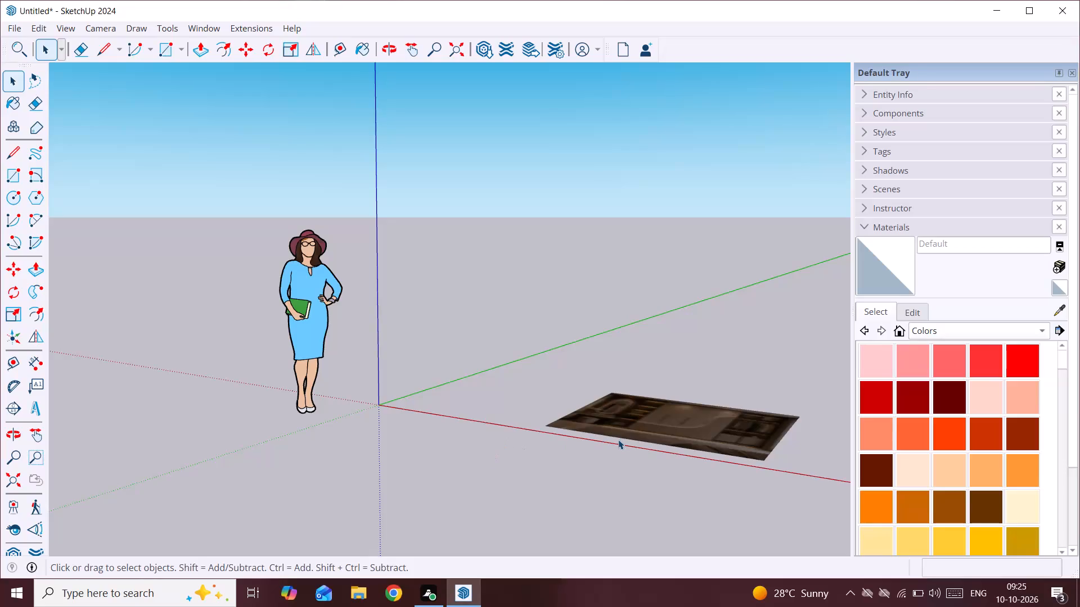
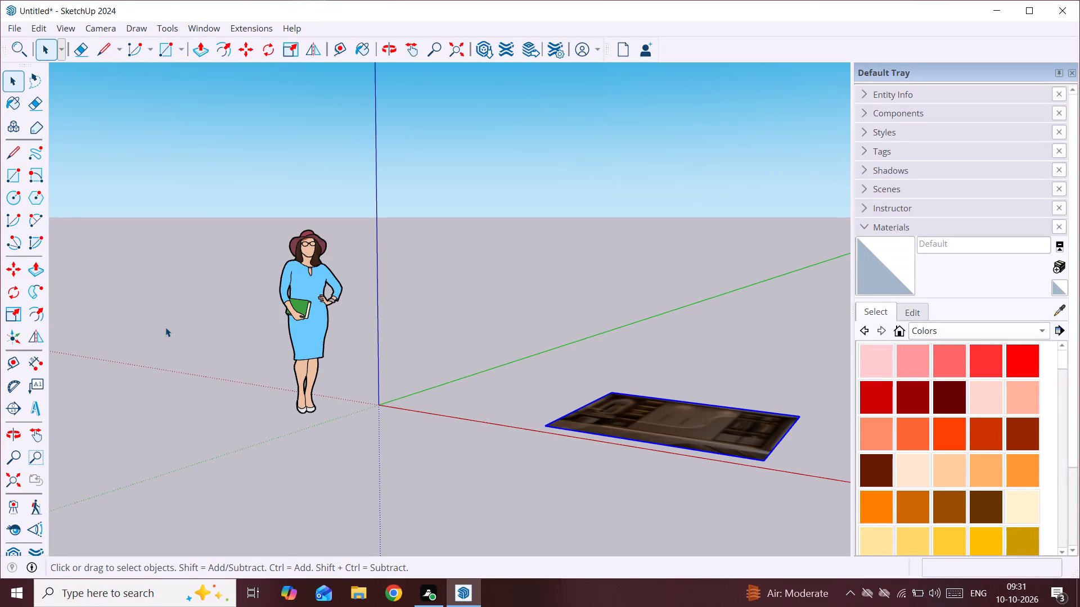
Rotate the reference image 90° about its bottom edge along the red axis so that it stands upright.
scroll(165, 327, "down", 1)
scroll(359, 391, "down", 1)
middle_click_drag(358, 437, 515, 529)
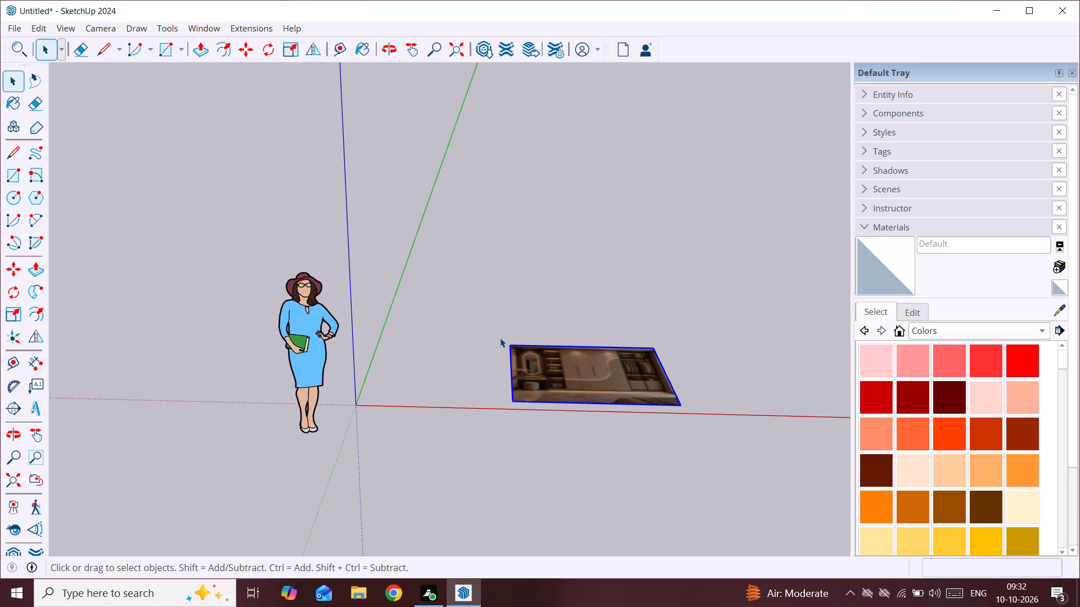
key("q")
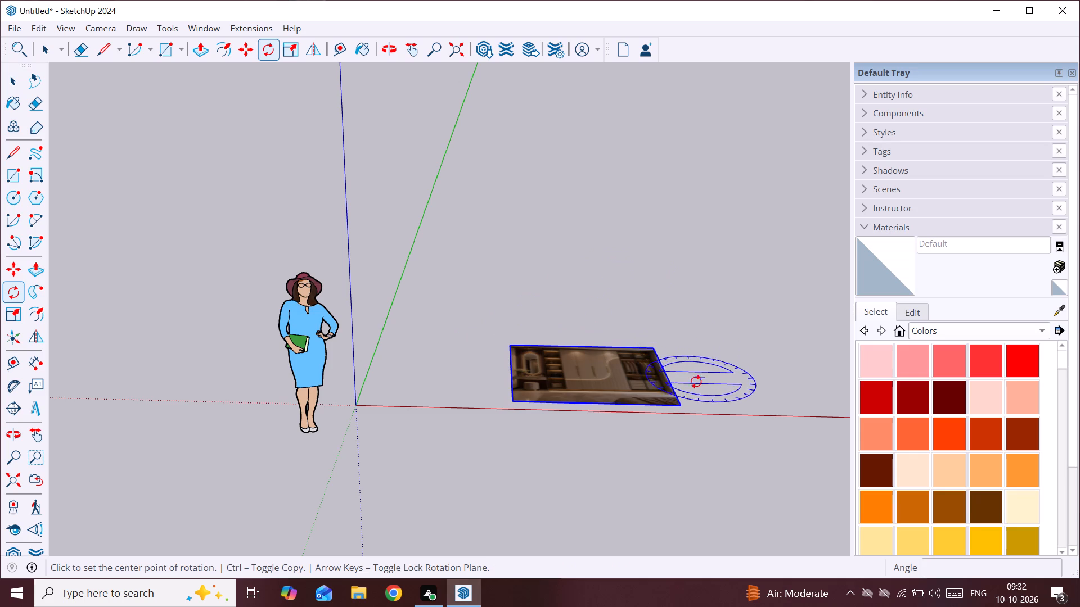
key("Right")
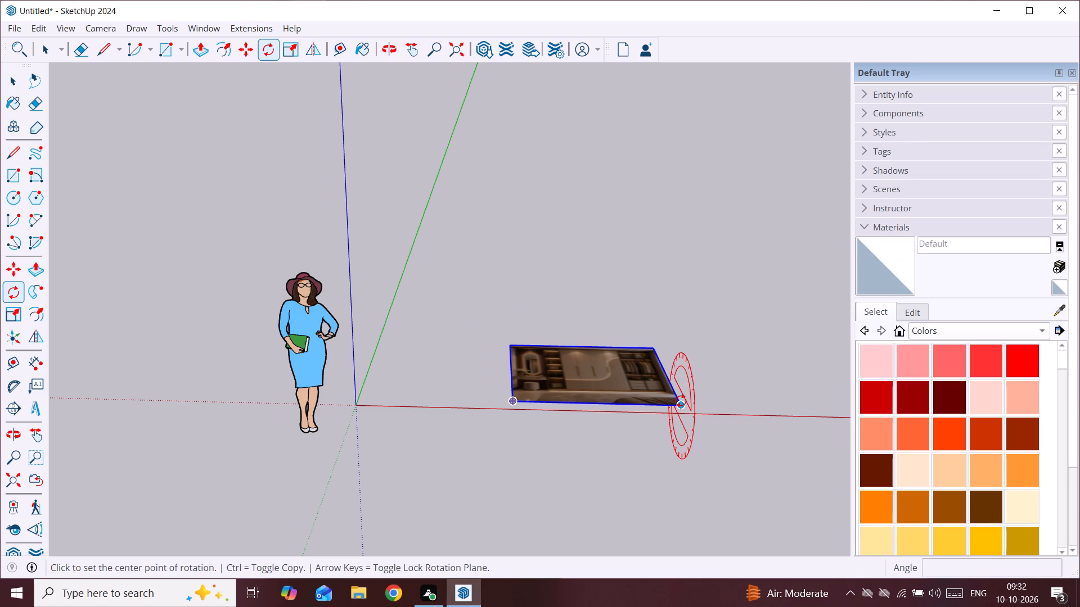
left_click(681, 403)
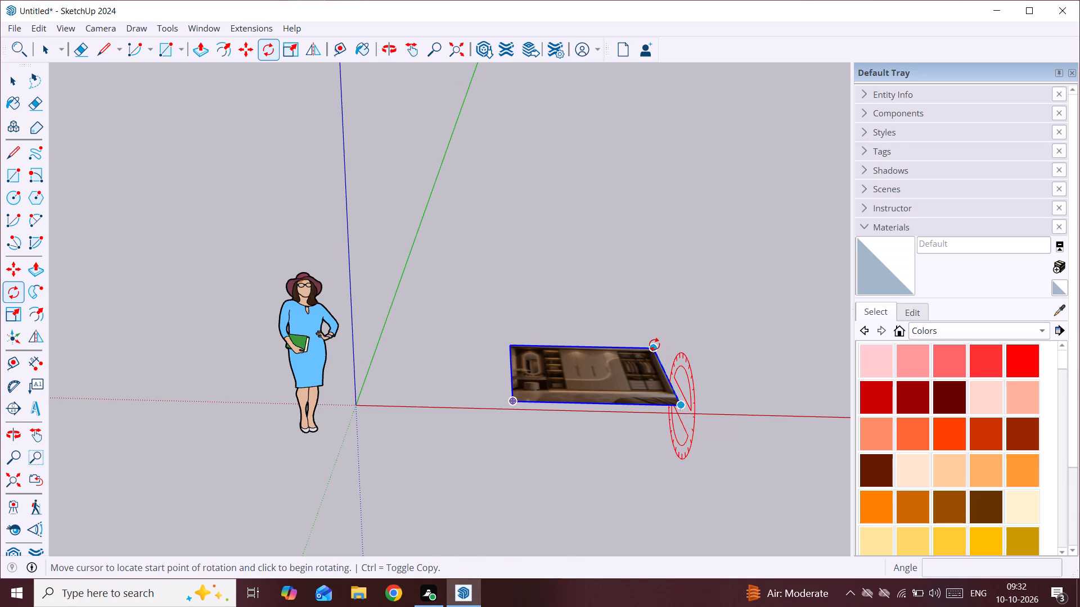
left_click(654, 345)
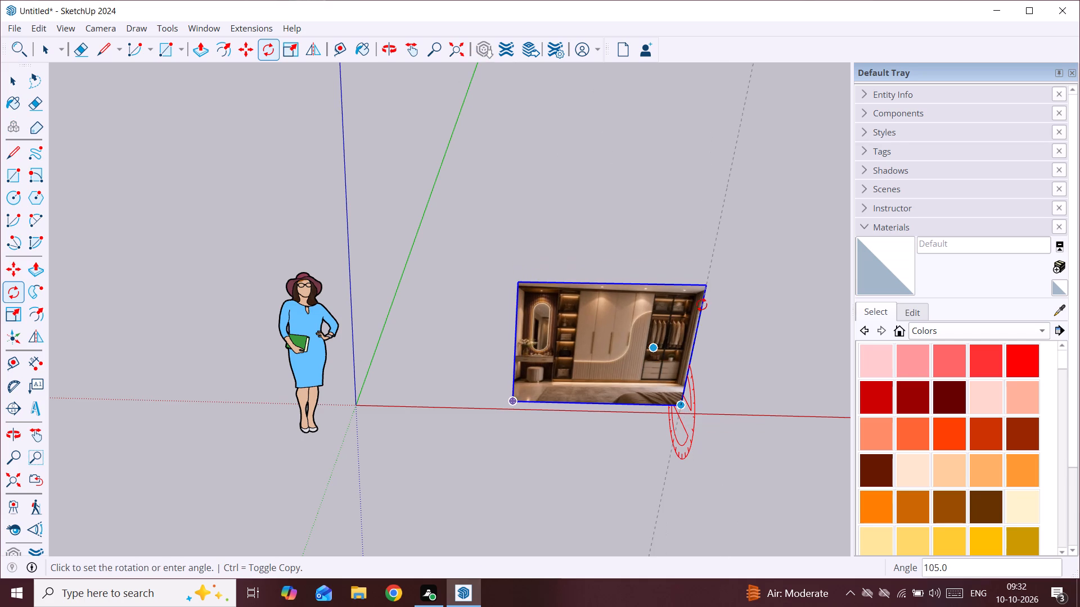
scroll(701, 305, "down", 10)
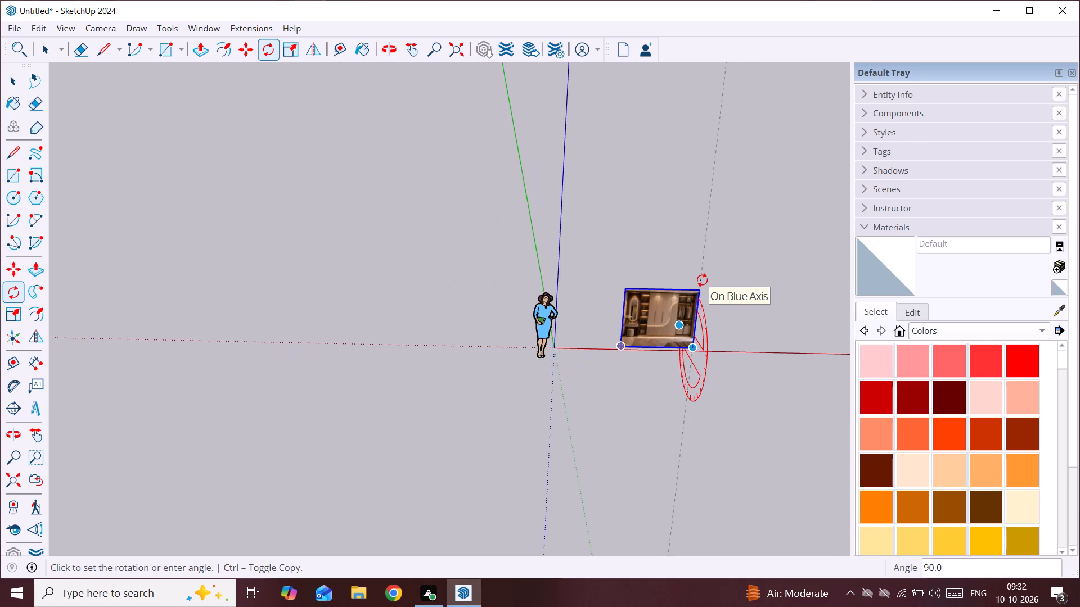
left_click(702, 280)
scroll(617, 372, "up", 9)
scroll(705, 329, "up", 3)
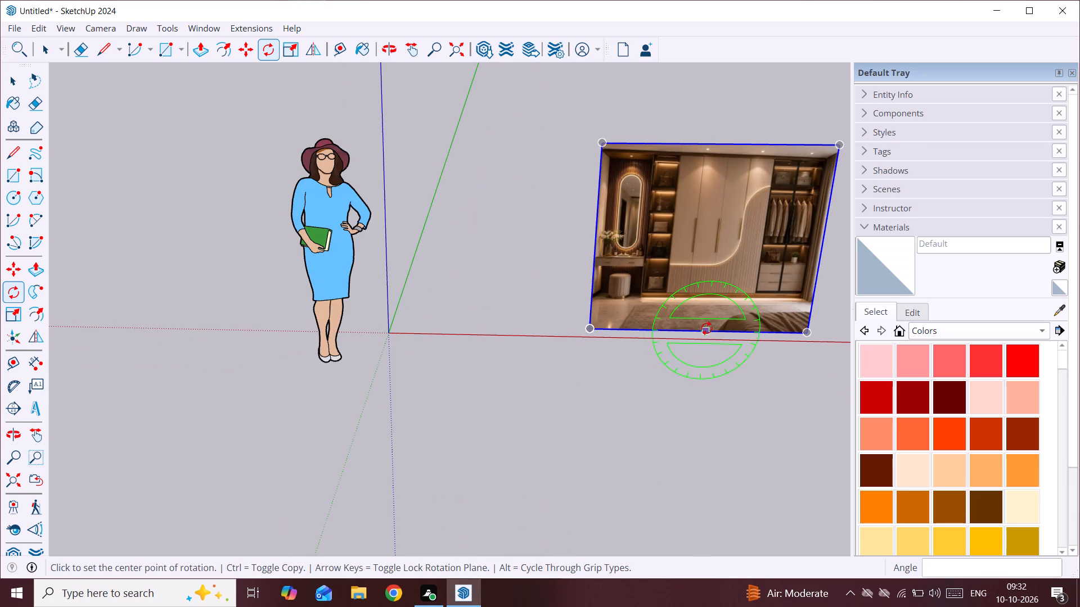
middle_click_drag(706, 328, 690, 328)
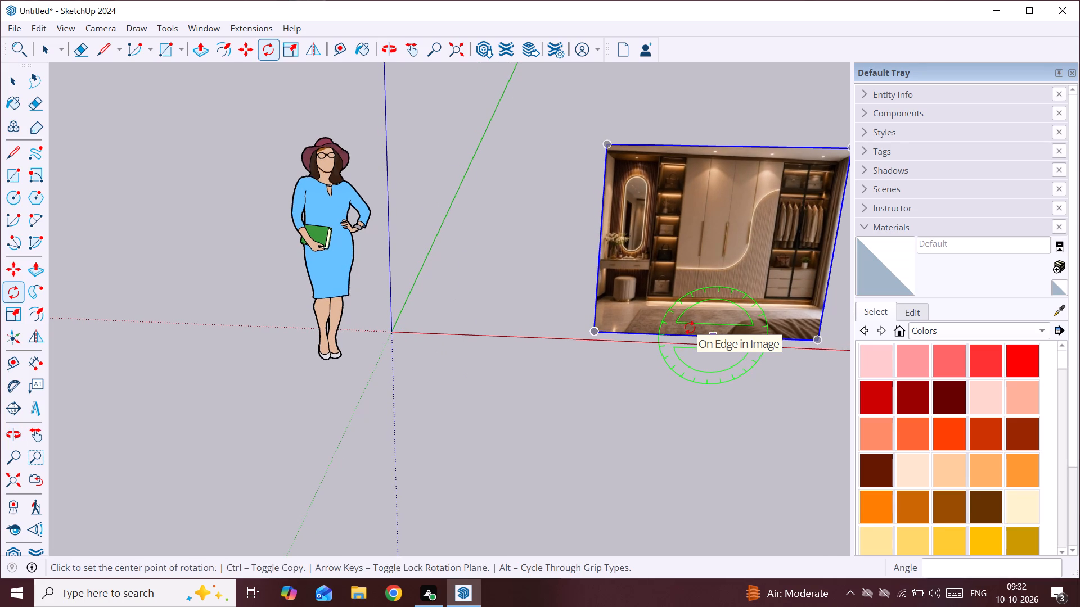
key("space")
Draw a vertical 10' by 10' rectangle facing the green axis, starting near the origin beside the figure.
key("r")
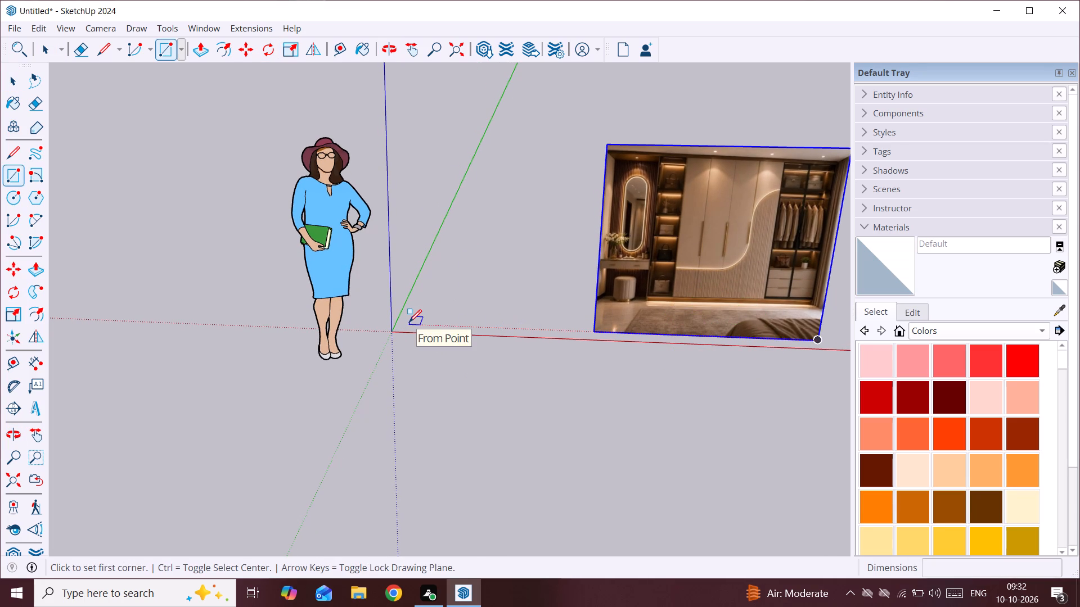
key("Left")
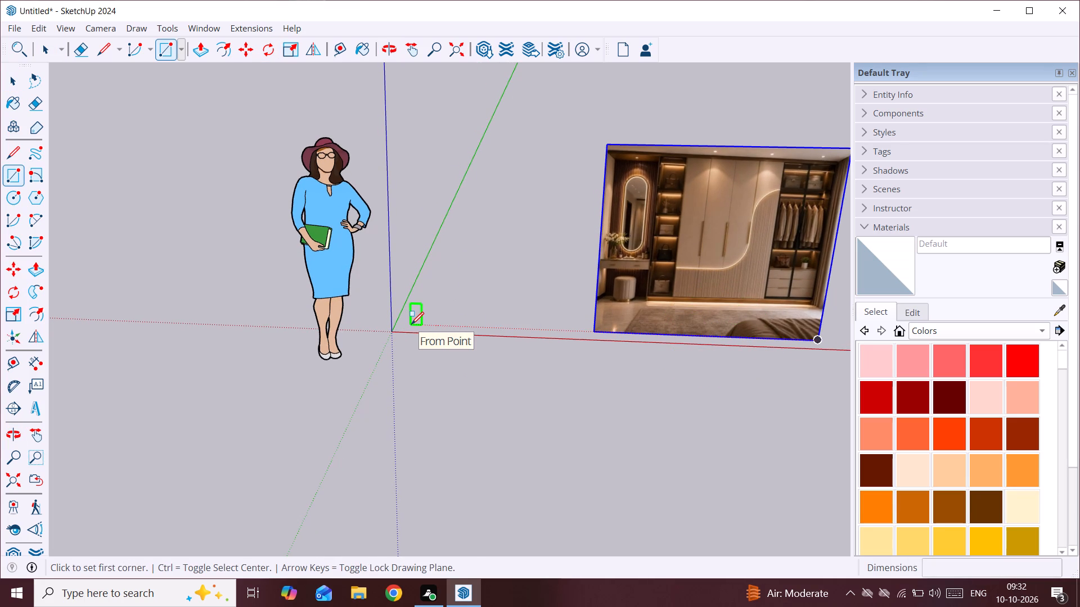
left_click(411, 324)
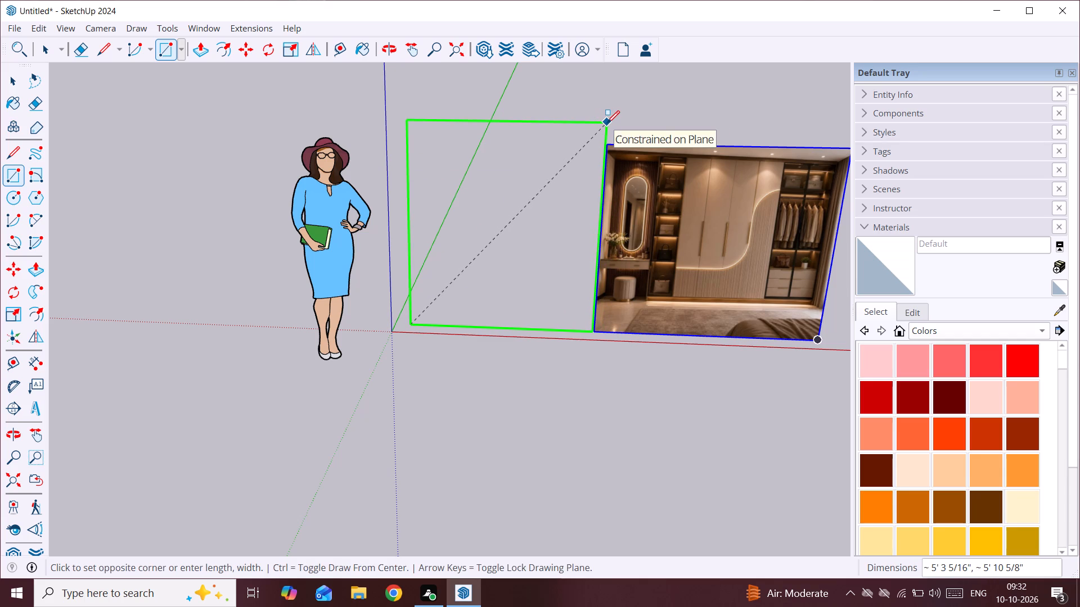
middle_click_drag(609, 124, 672, 123)
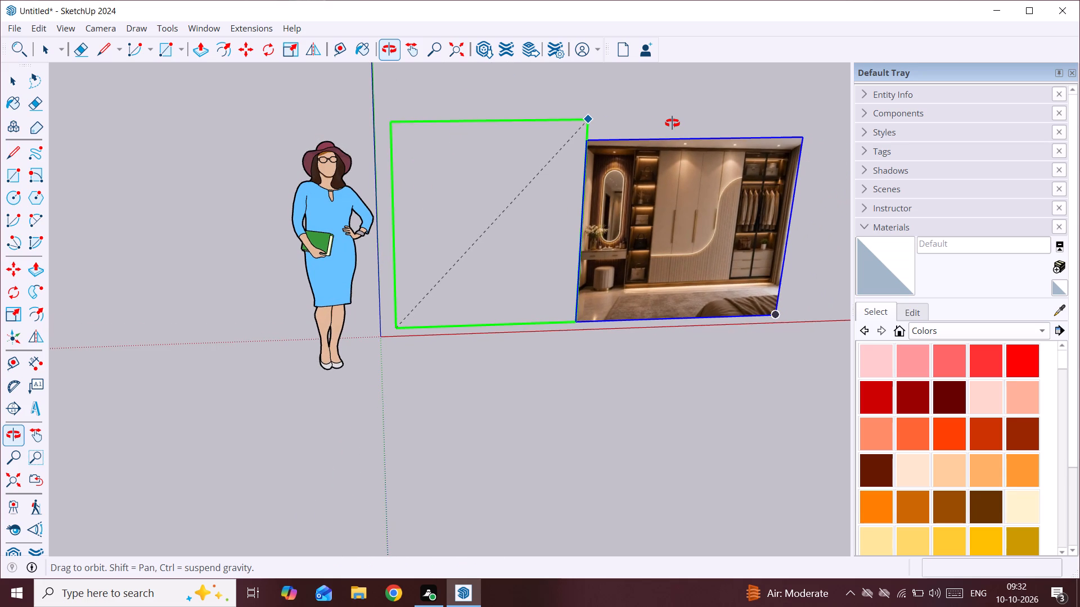
middle_click_drag(672, 123, 673, 123)
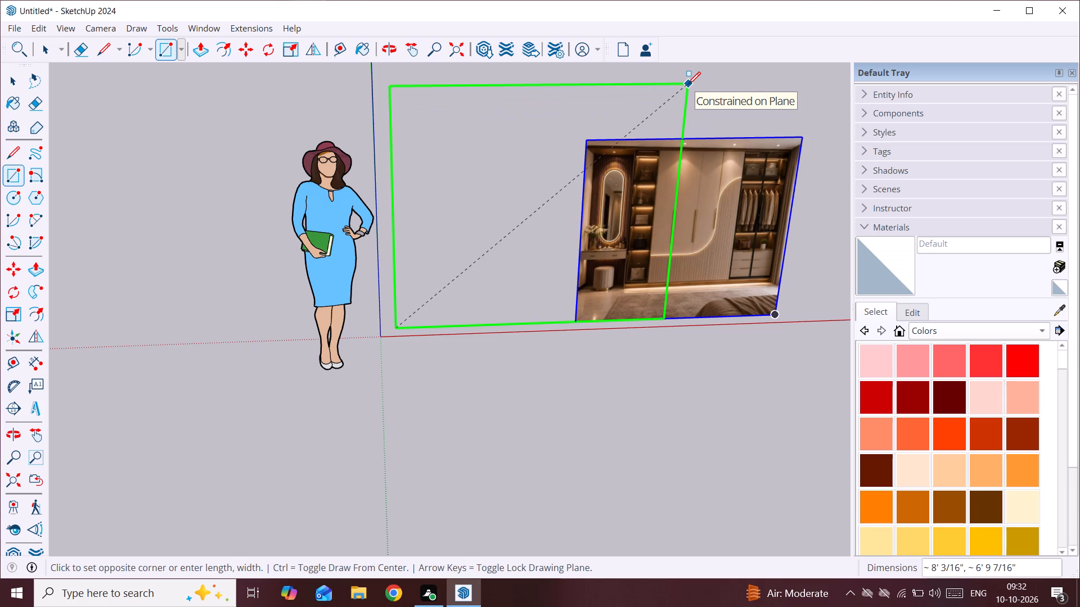
key("1")
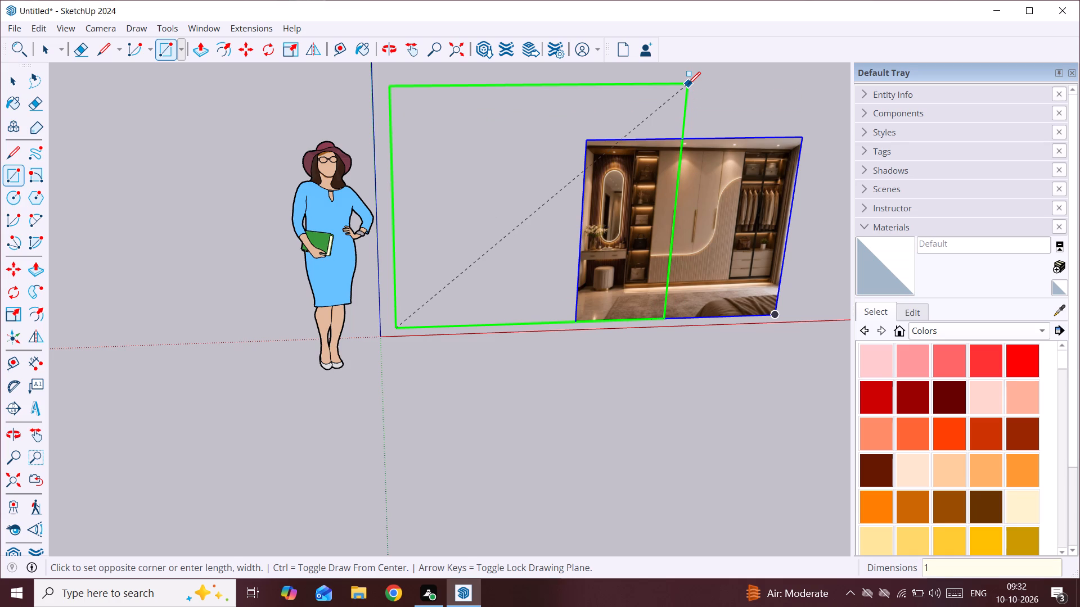
key("0")
key("apostrophe")
key("comma")
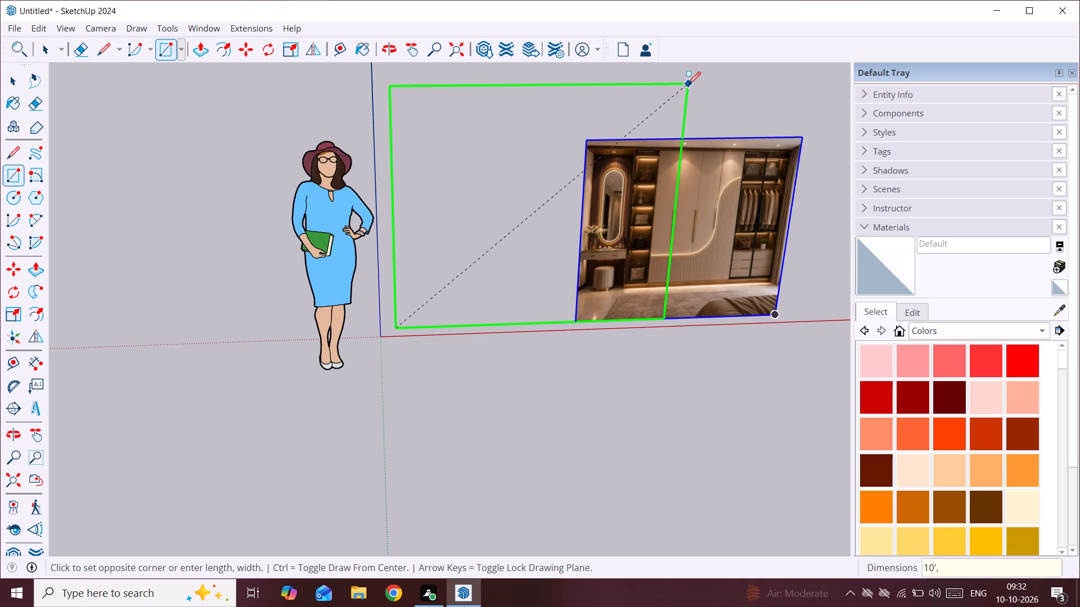
key("1")
type("0'")
key("Return")
key("space")
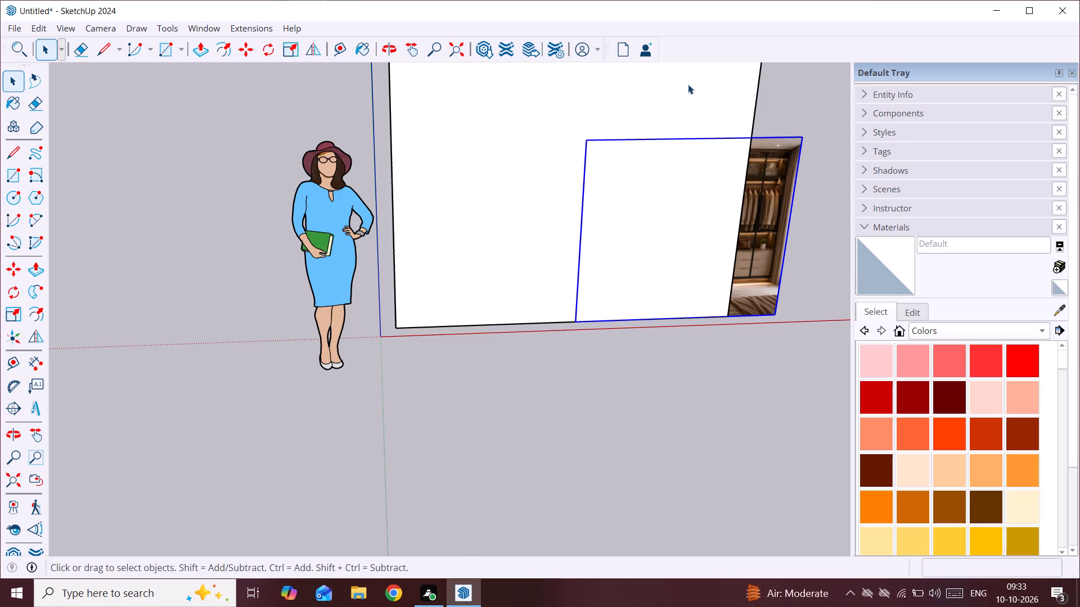
Move the reference image about 4' 10" along the red axis, clear of the square's far edge.
scroll(688, 84, "down", 11)
left_click(714, 114)
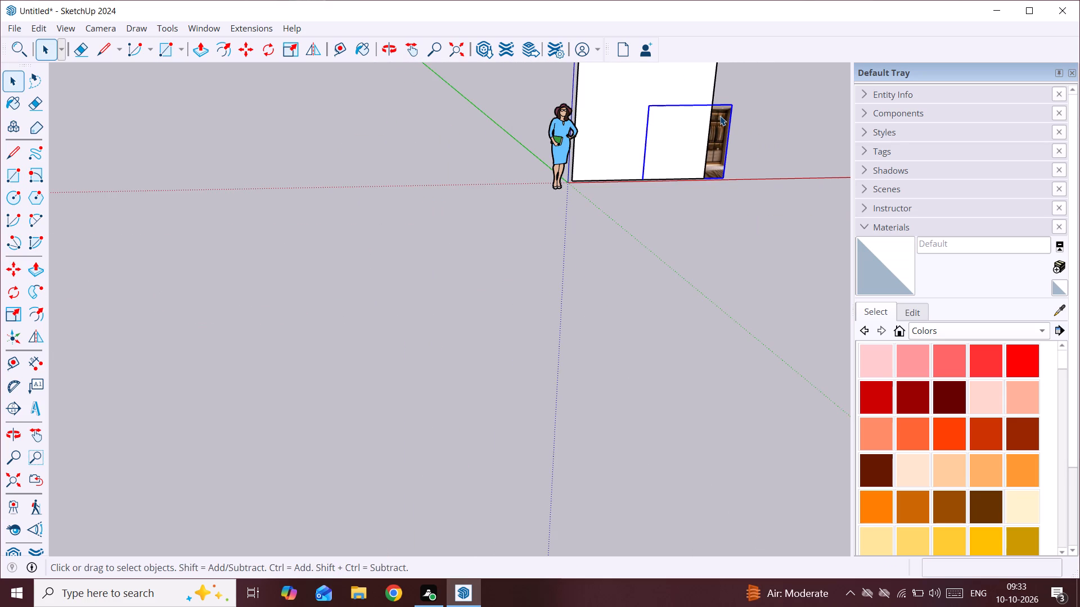
key("m")
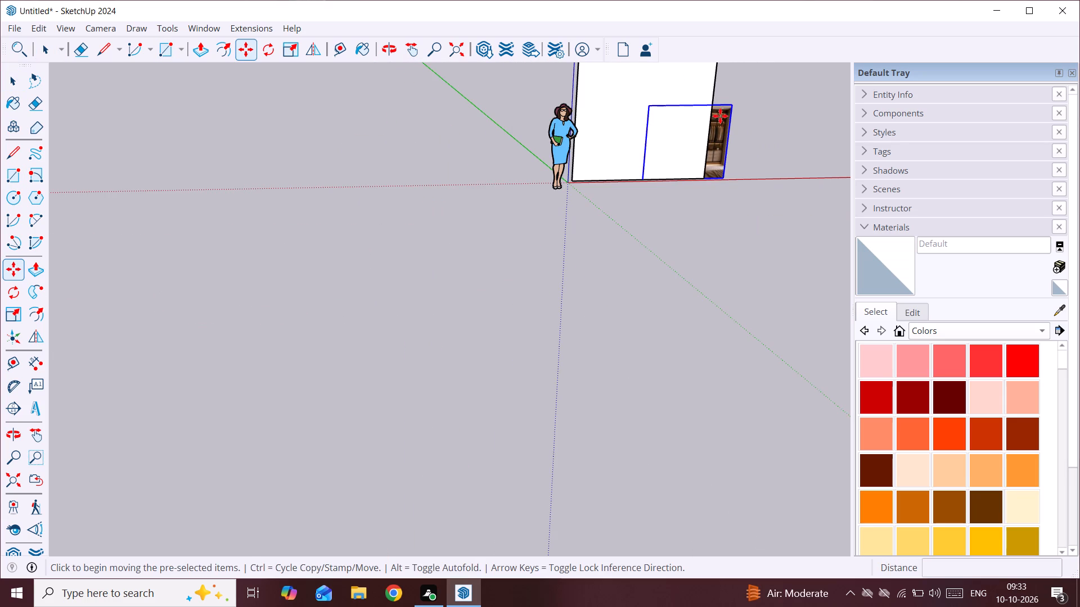
left_click(720, 116)
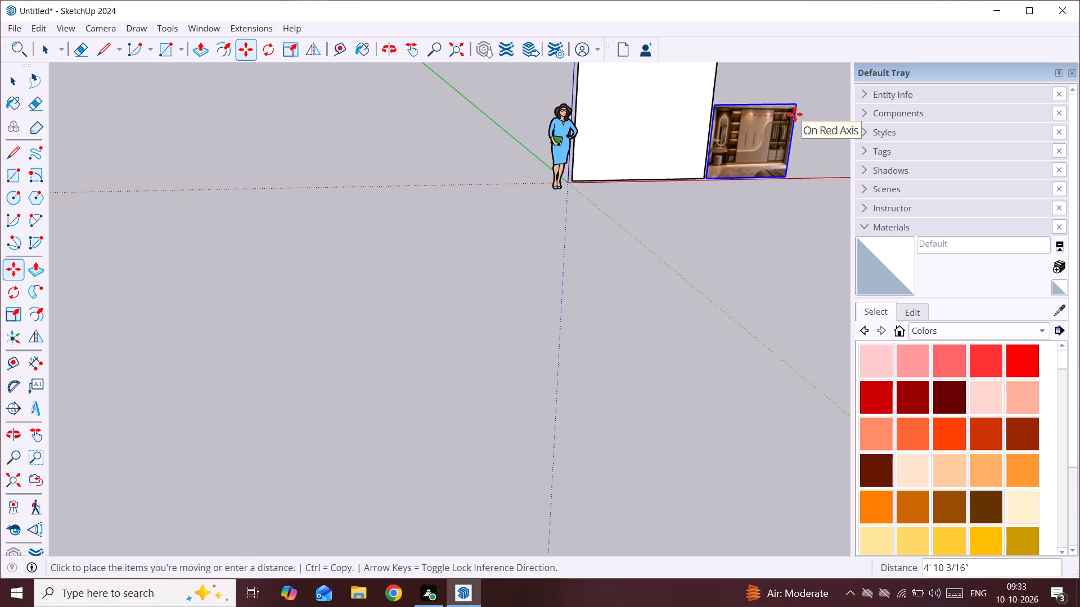
left_click(795, 114)
Scale the reference image up to the square's height, and stretch it wider along the red axis.
scroll(796, 115, "down", 5)
middle_click_drag(797, 116, 302, 149)
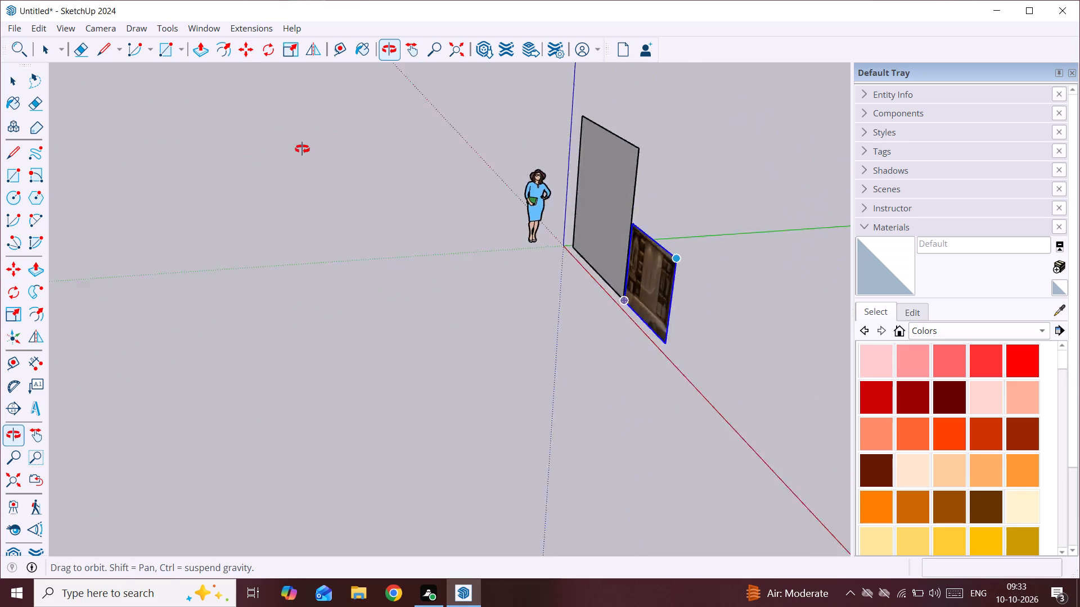
middle_click_drag(302, 149, 168, 147)
middle_click_drag(700, 342, 610, 322)
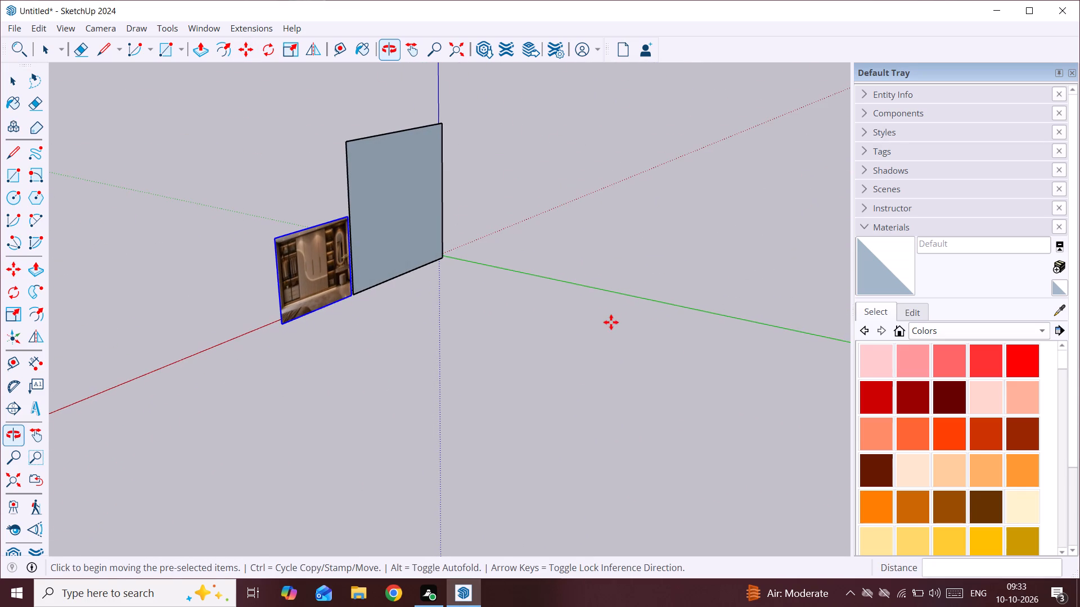
scroll(300, 273, "up", 1)
middle_click_drag(300, 273, 876, 339)
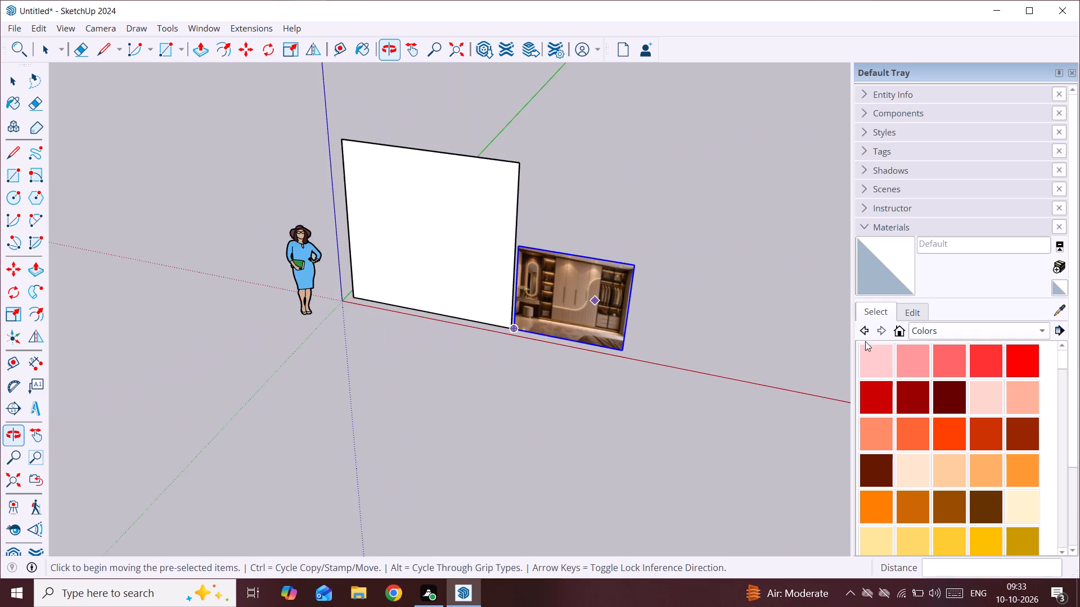
scroll(665, 332, "up", 2)
middle_click_drag(664, 331, 731, 235)
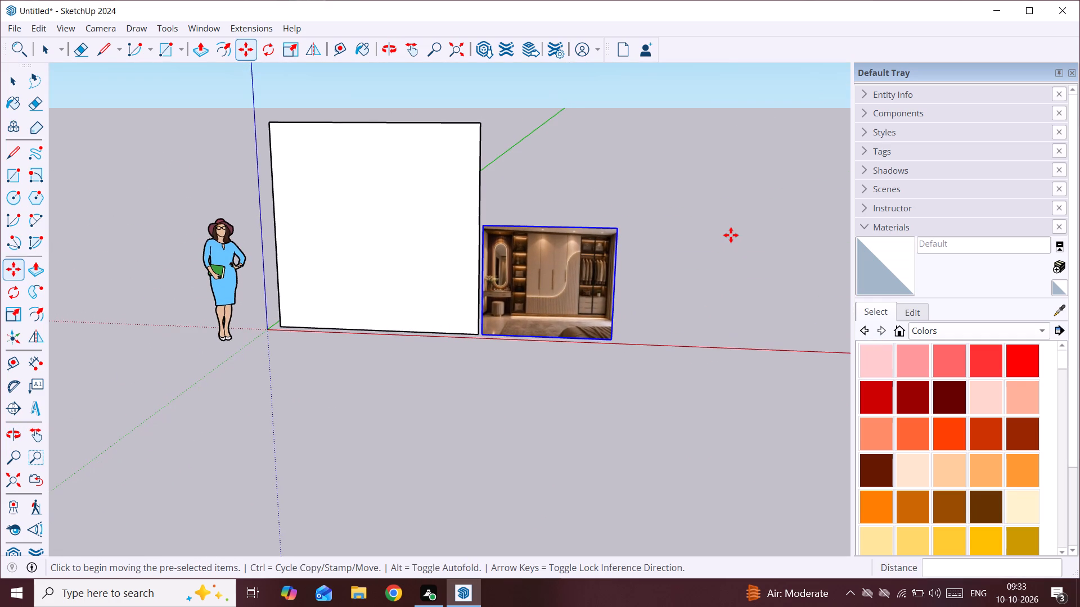
key("s")
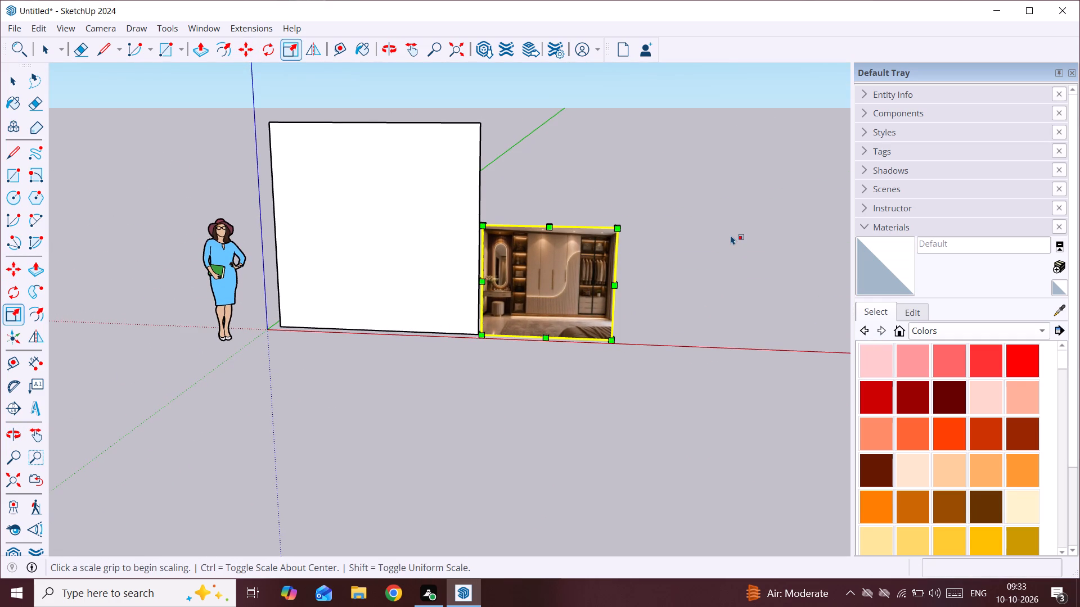
left_click_drag(548, 226, 555, 170)
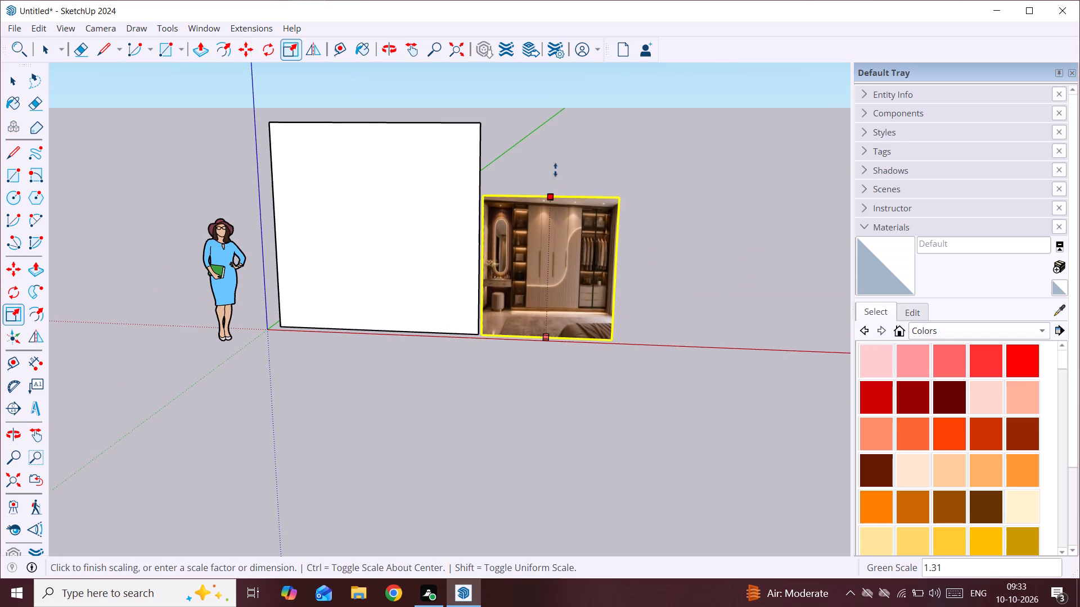
left_click_drag(555, 170, 557, 157)
left_click(562, 142)
left_click_drag(547, 158, 560, 135)
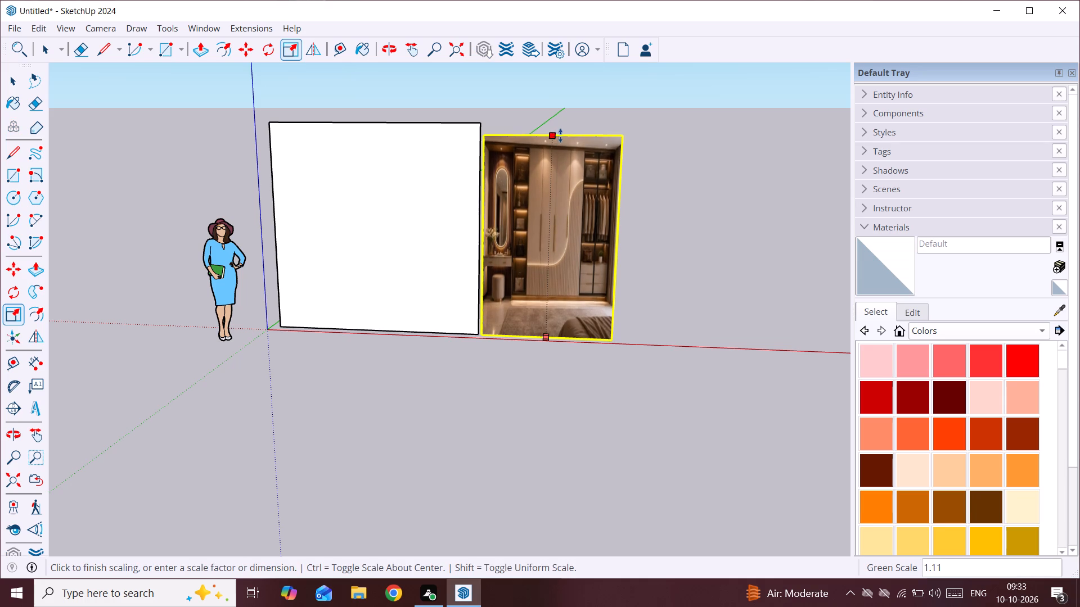
left_click_drag(560, 135, 568, 124)
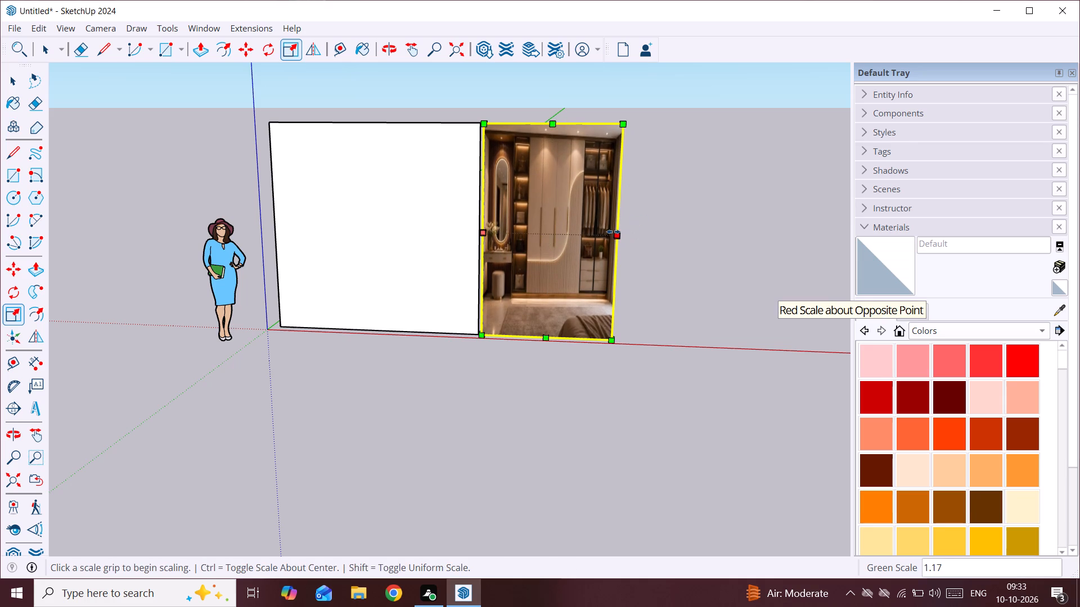
left_click_drag(614, 232, 651, 232)
Make a group from the square face and its bounding edges.
middle_click_drag(722, 225, 722, 225)
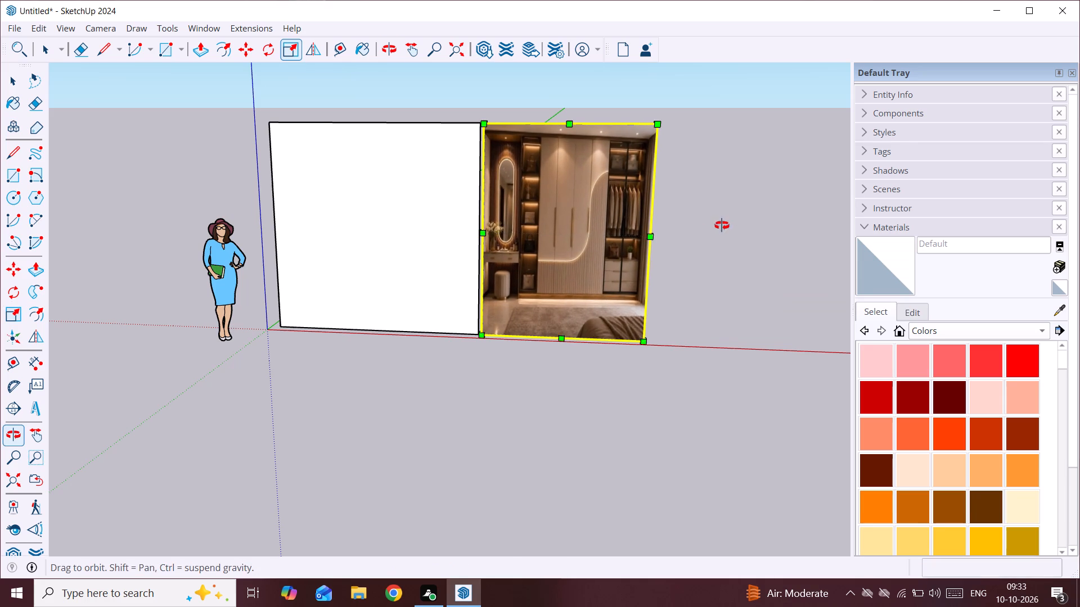
middle_click_drag(722, 225, 32, 211)
middle_click_drag(572, 252, 505, 257)
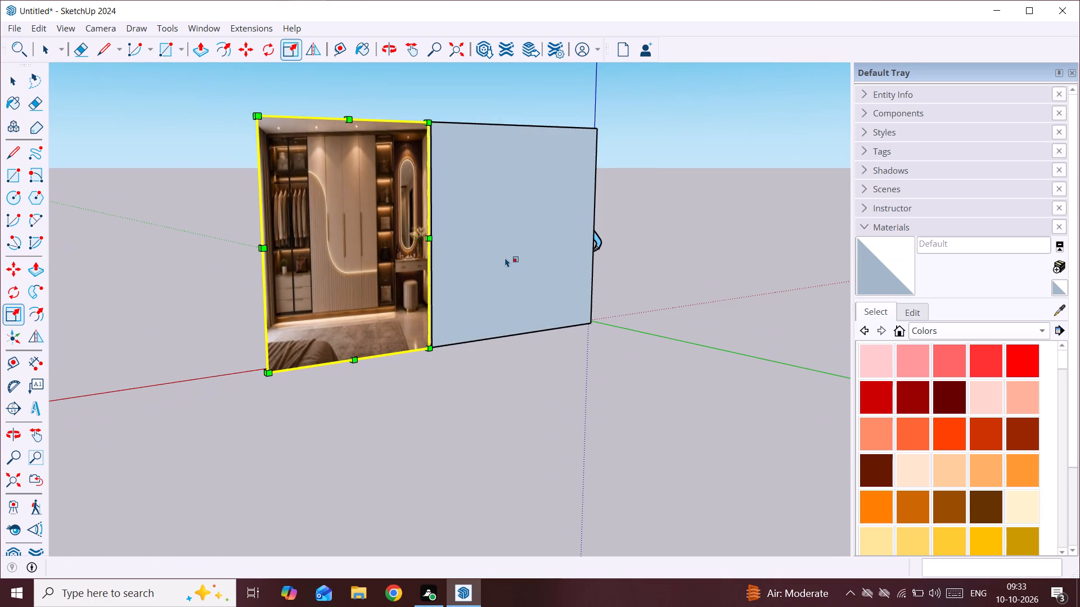
key("space")
left_click(505, 257)
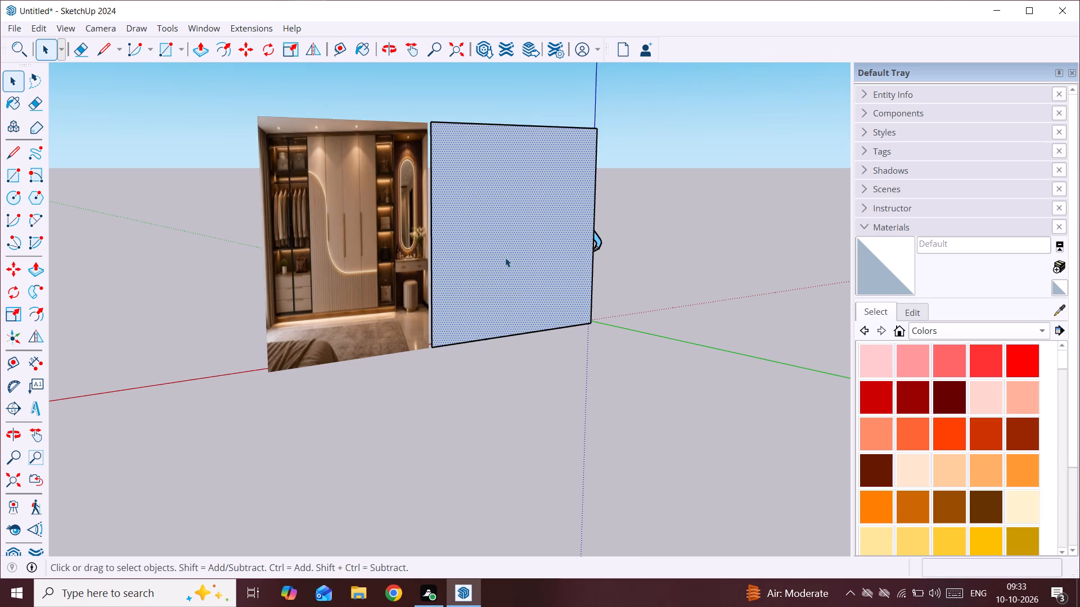
double_click(505, 257)
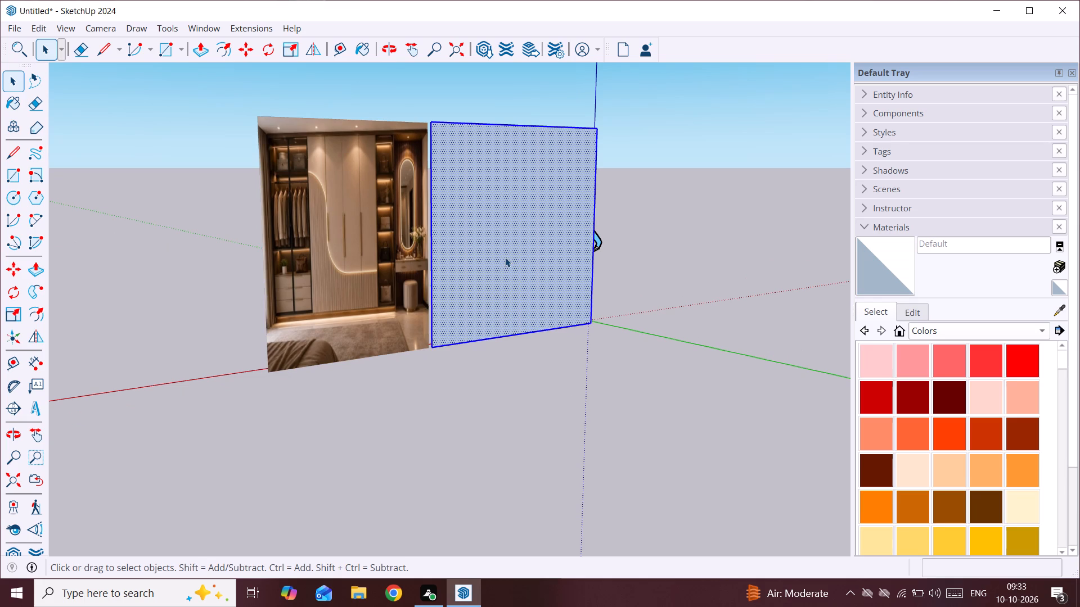
right_click(505, 257)
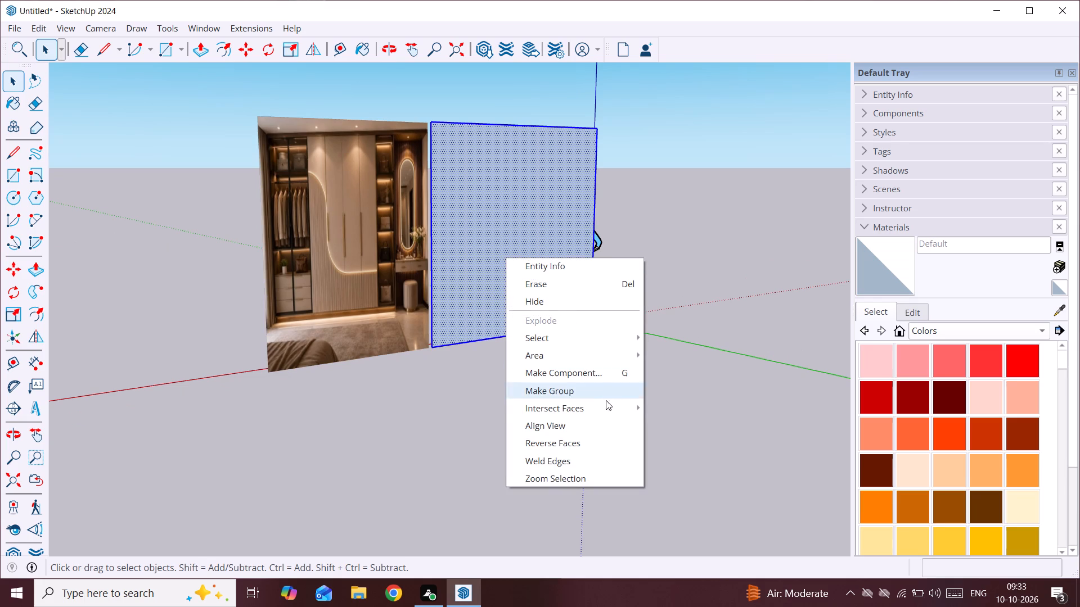
left_click(614, 390)
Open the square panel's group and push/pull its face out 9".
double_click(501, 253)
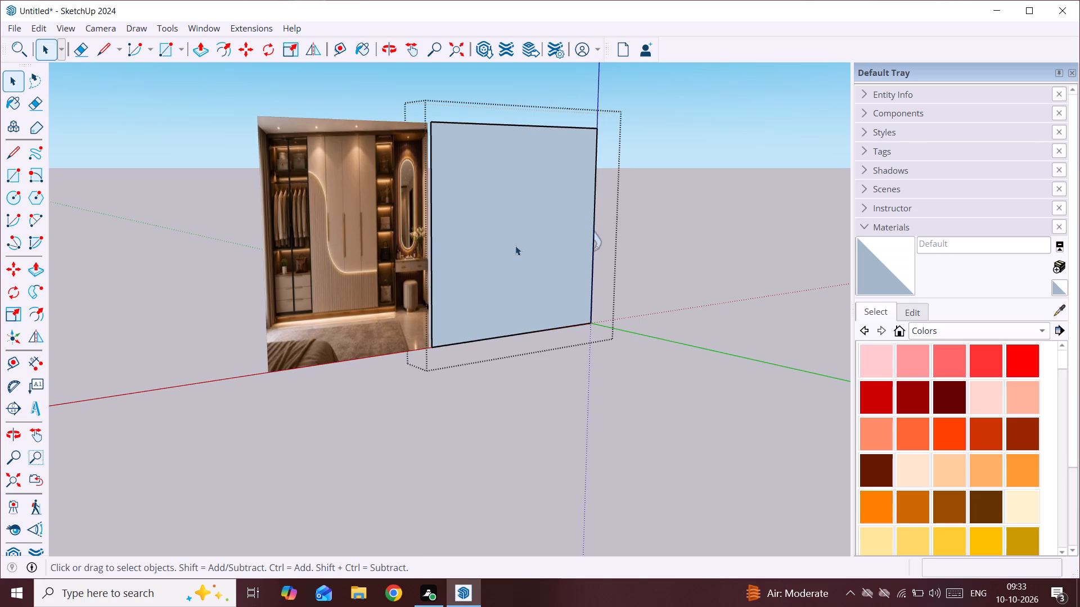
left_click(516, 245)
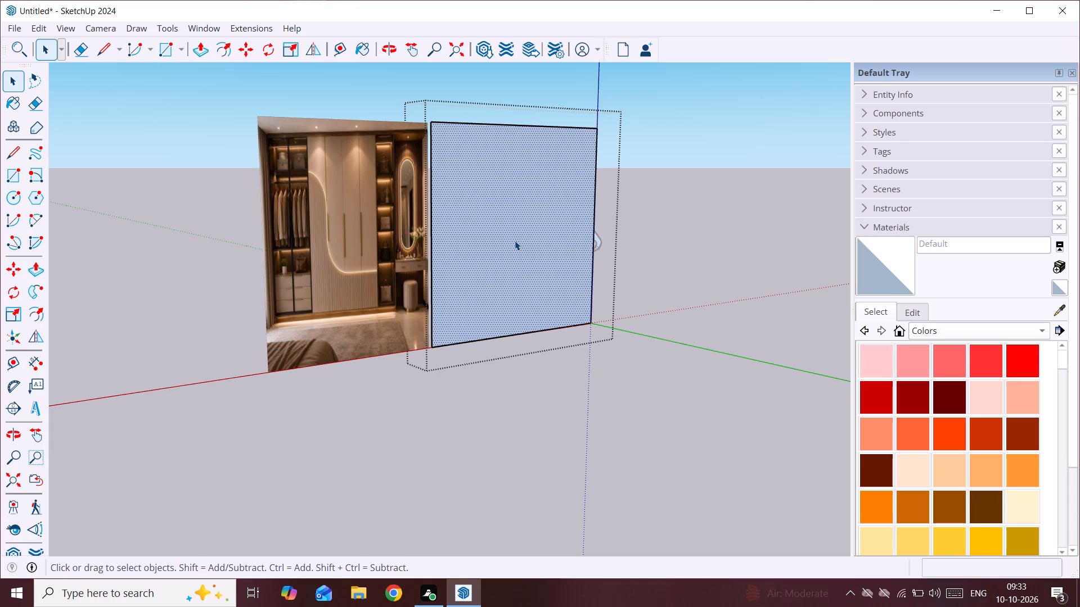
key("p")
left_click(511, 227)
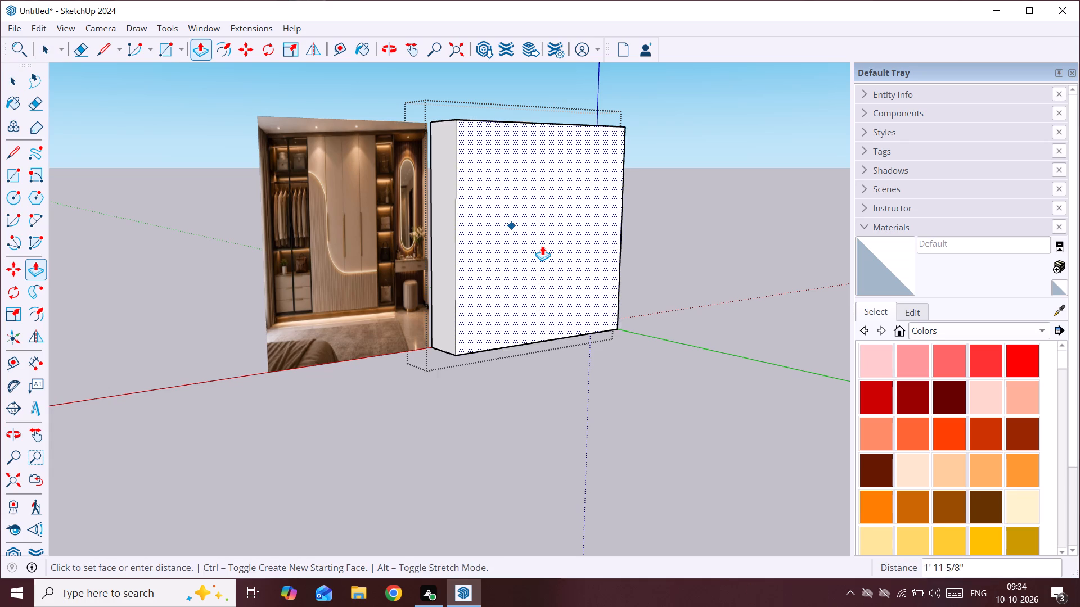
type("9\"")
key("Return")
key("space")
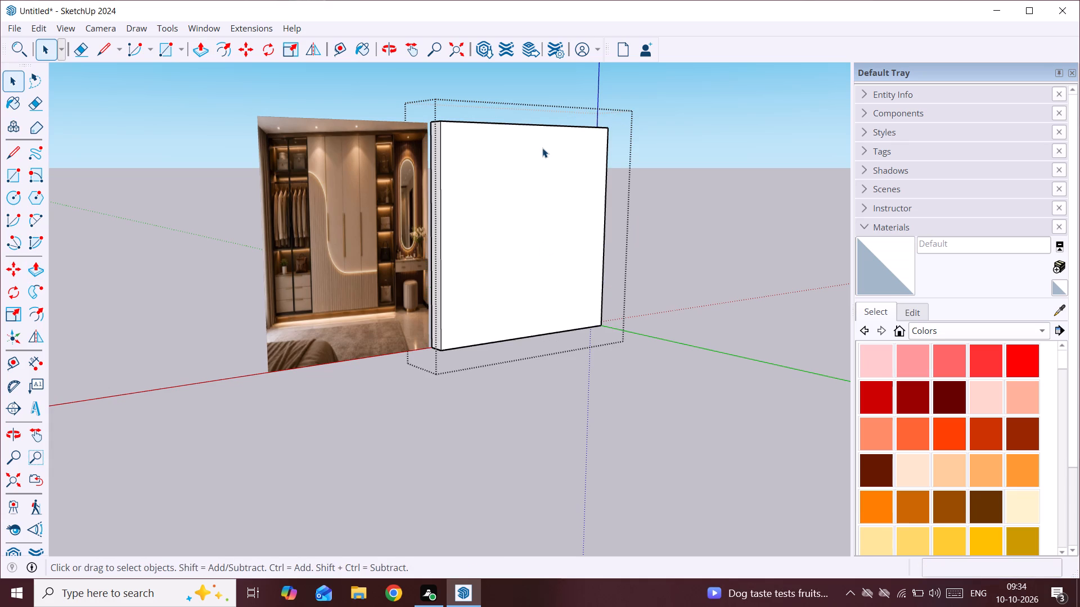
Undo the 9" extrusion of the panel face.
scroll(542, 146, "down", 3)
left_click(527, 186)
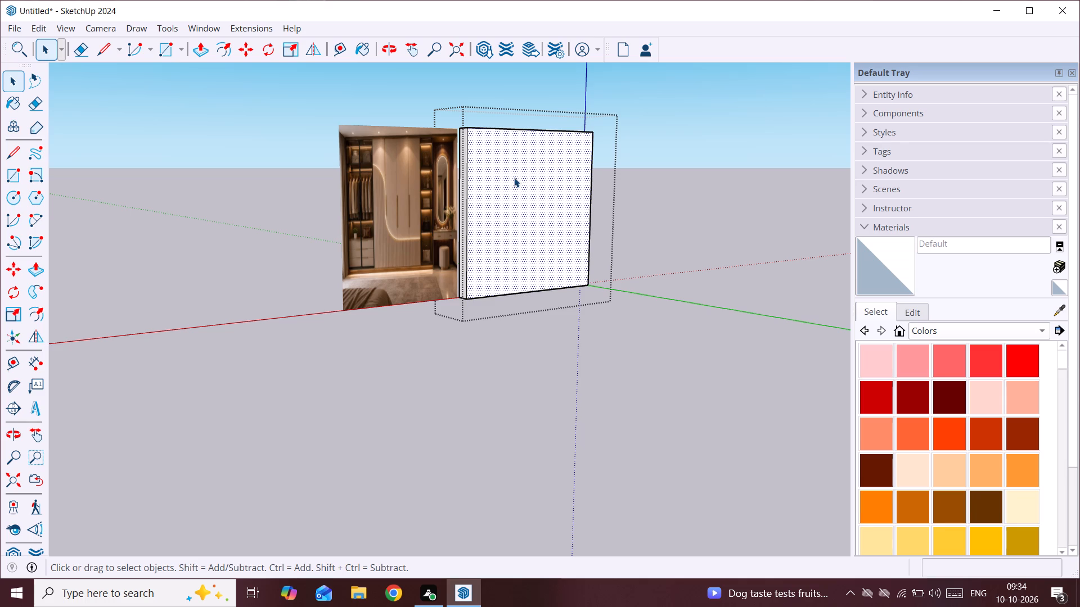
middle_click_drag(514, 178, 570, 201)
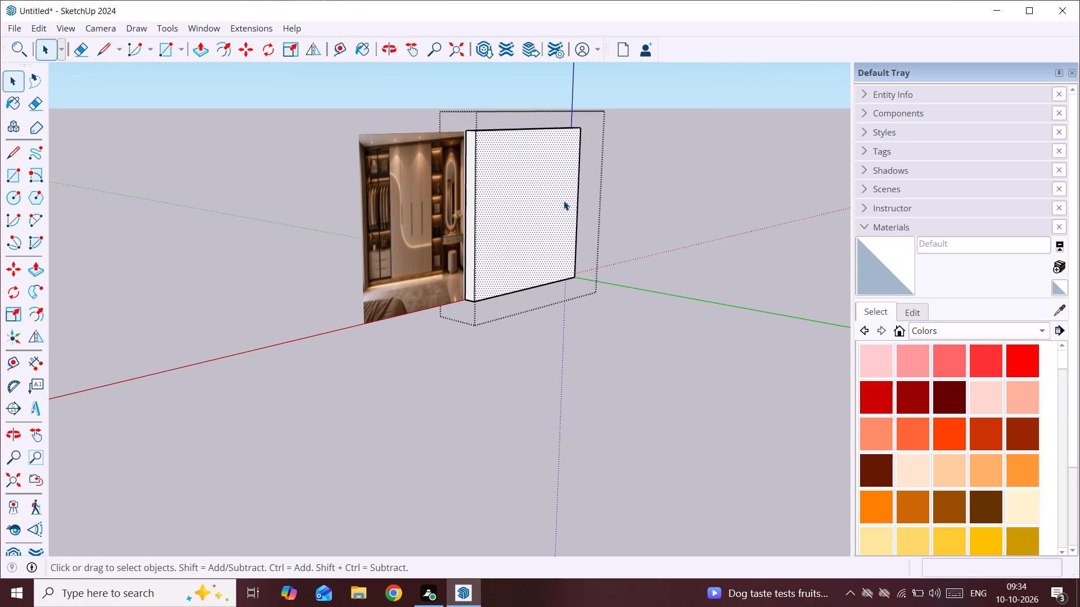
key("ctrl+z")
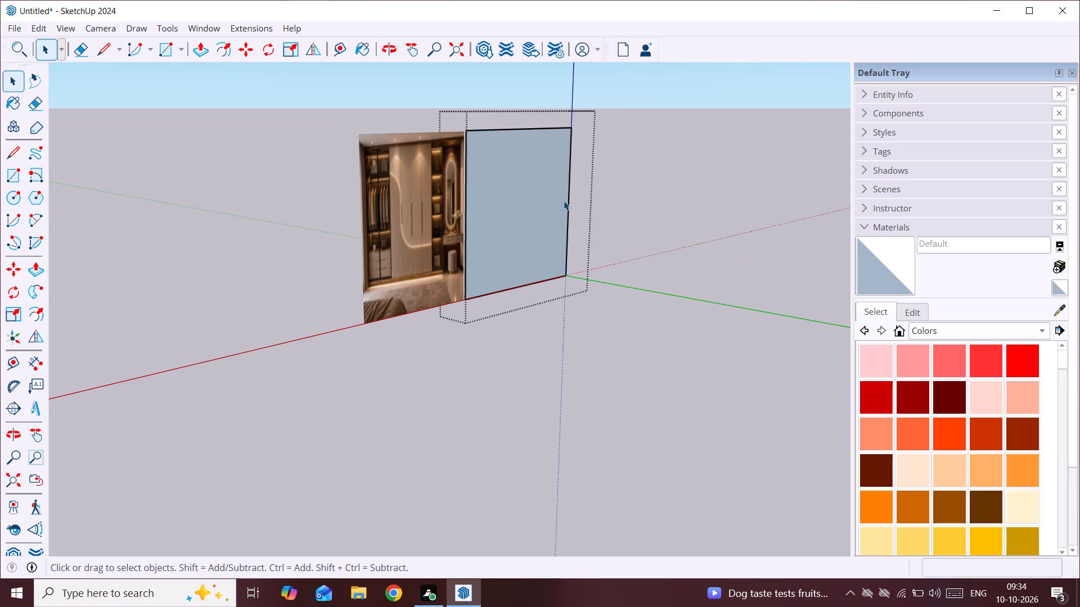
Push/pull the square face inside the group out 2' along the green axis for the wardrobe's depth.
left_click(534, 187)
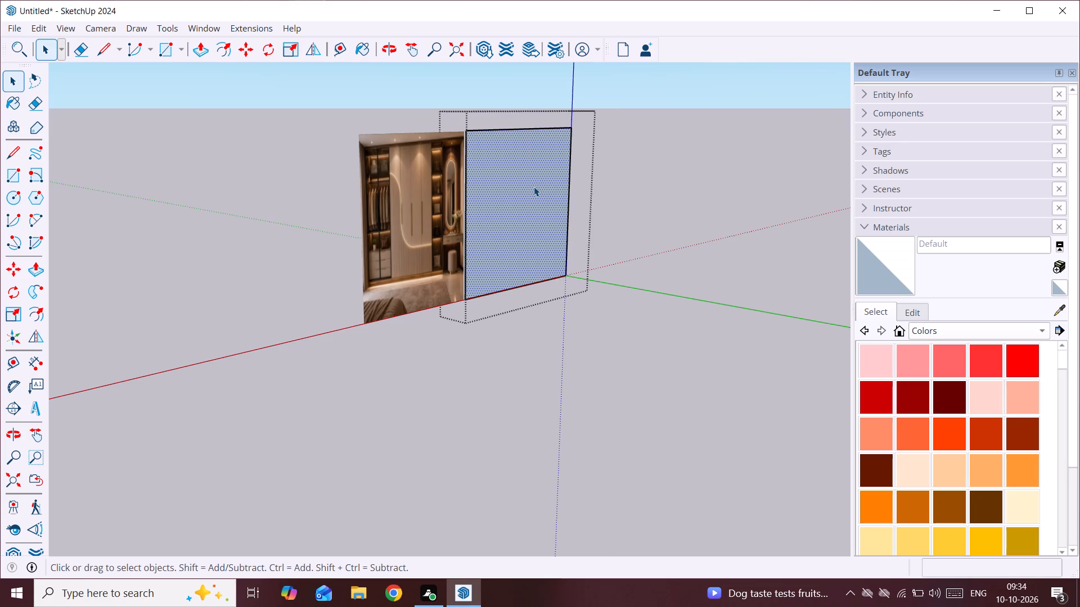
key("p")
left_click(534, 187)
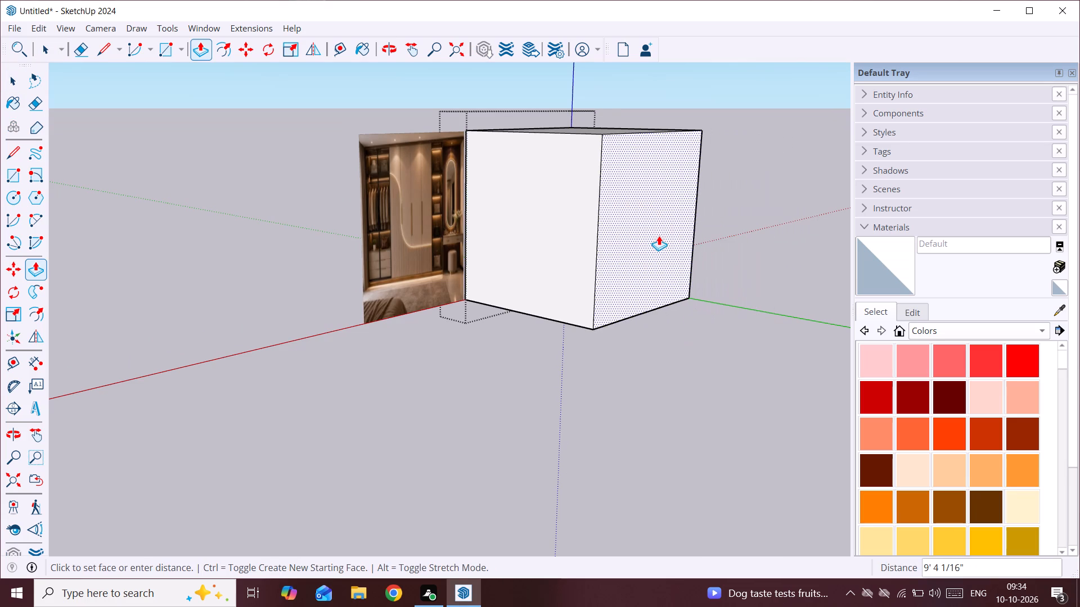
key("2")
key("apostrophe")
key("Return")
key("space")
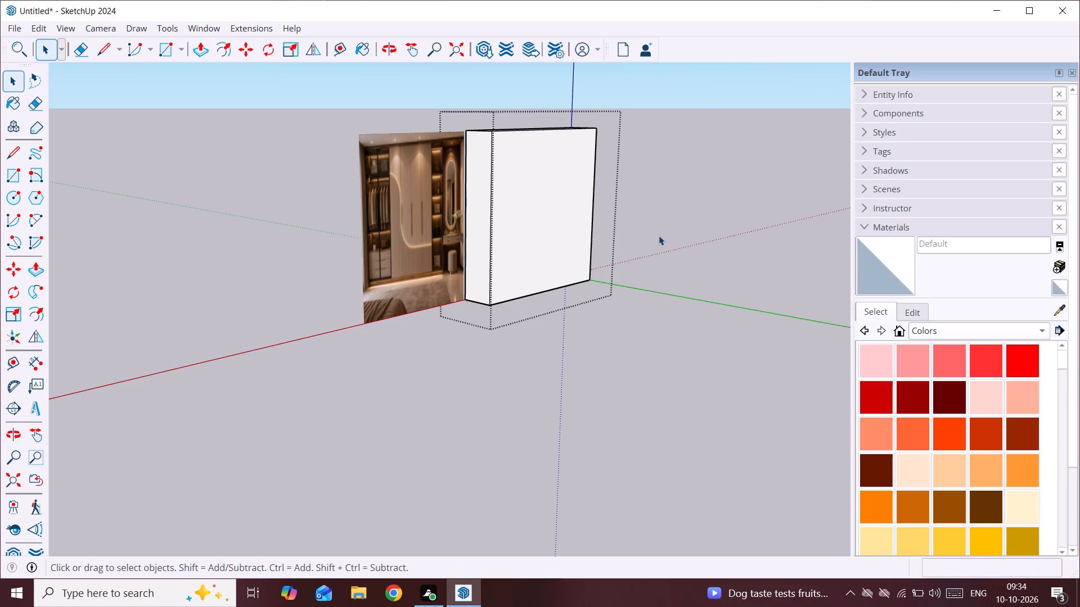
Close the group and examine the box's opposite large face head-on, side by side with the reference image.
scroll(654, 220, "down", 6)
middle_click_drag(467, 251, 1079, 291)
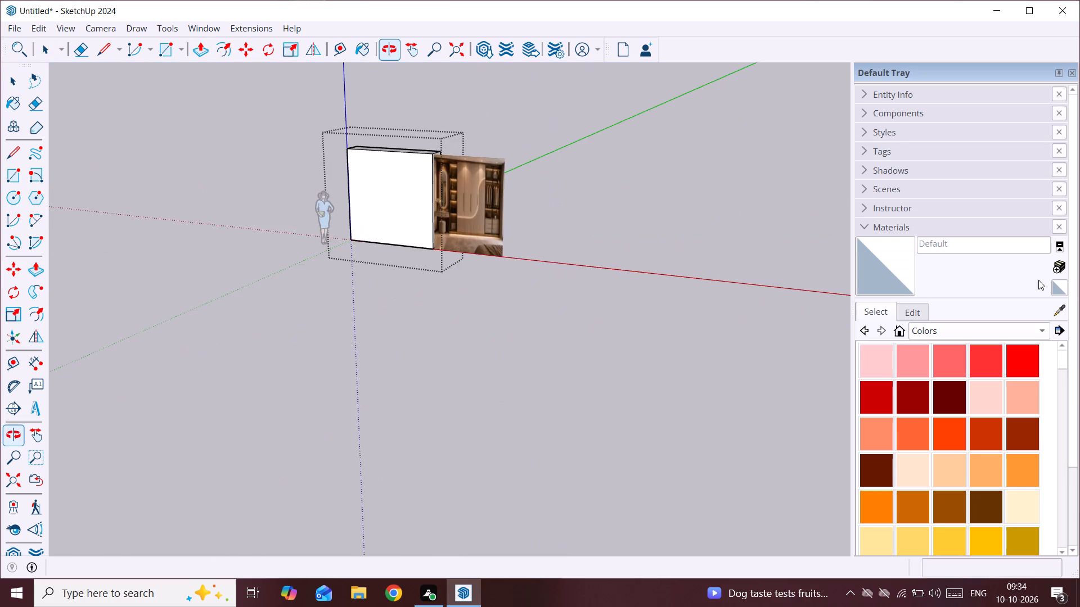
scroll(394, 215, "up", 7)
middle_click_drag(403, 215, 582, 204)
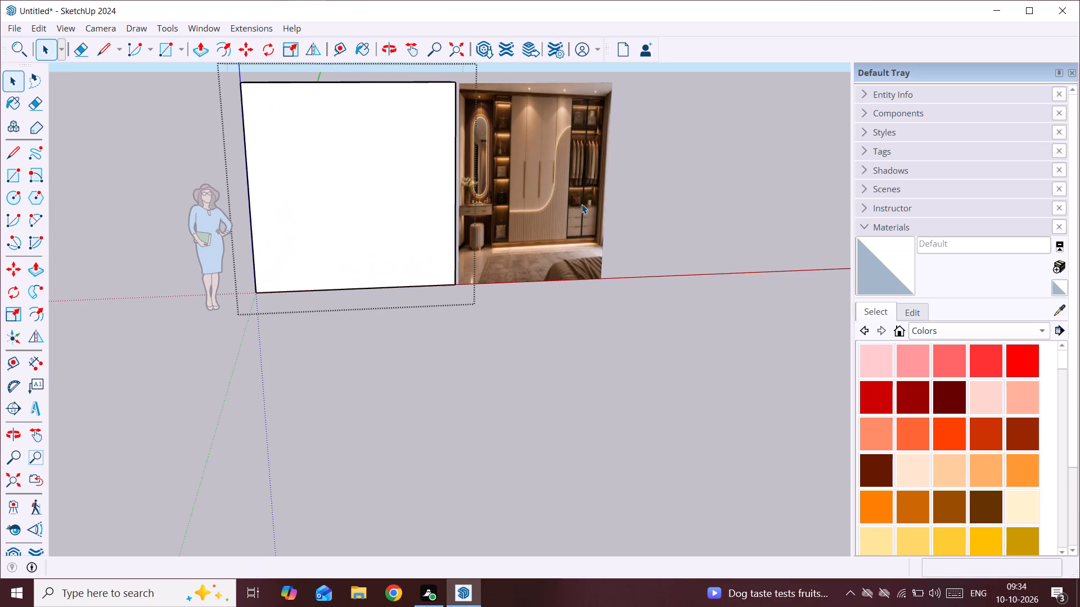
left_click(629, 170)
scroll(430, 165, "up", 2)
middle_click_drag(430, 165, 434, 170)
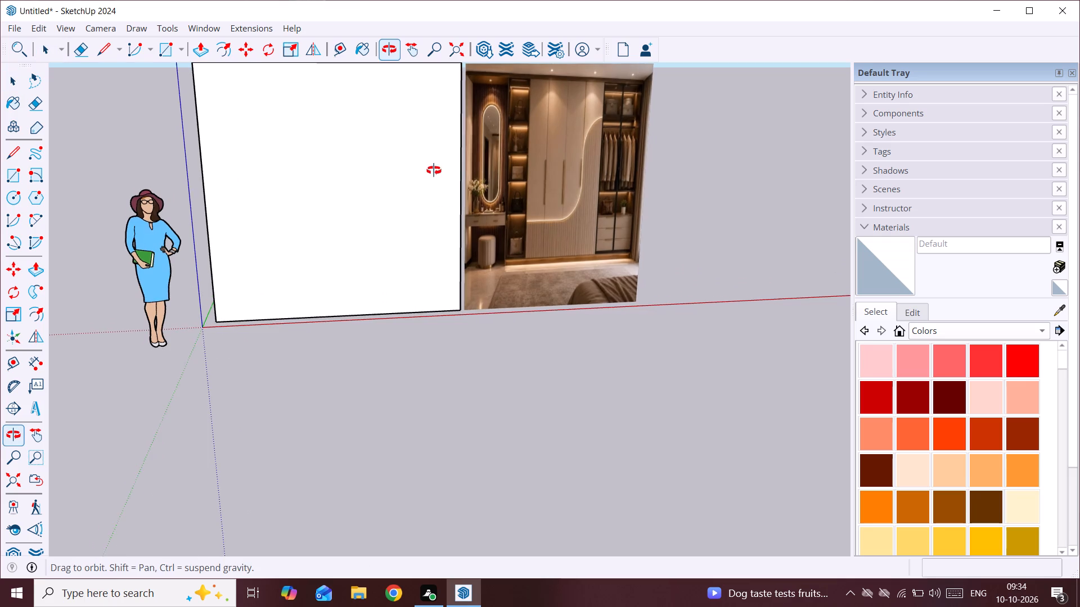
middle_click_drag(434, 170, 359, 106)
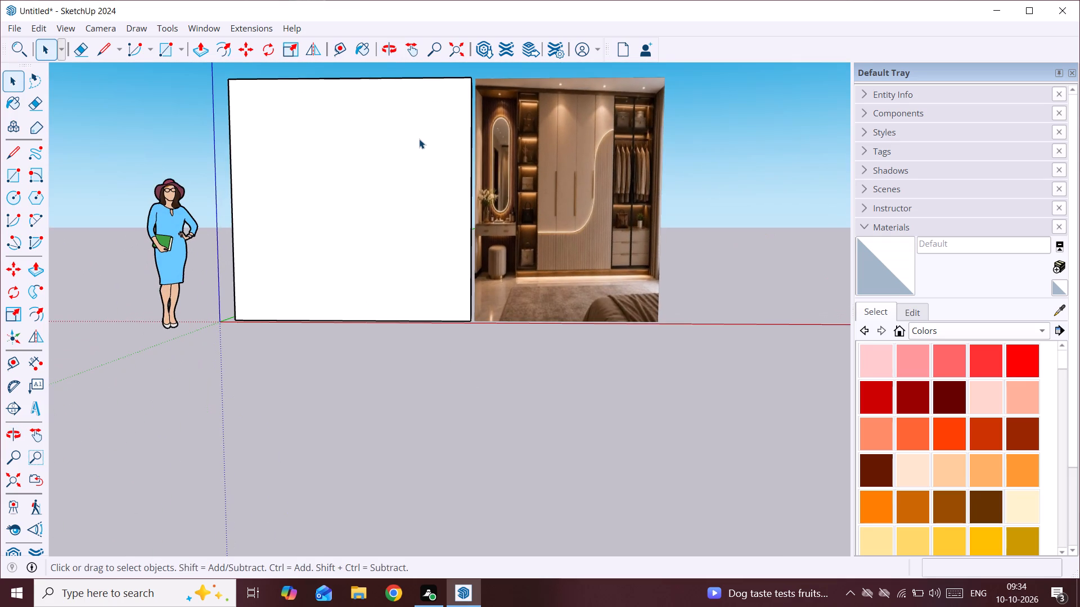
scroll(419, 139, "up", 2)
middle_click_drag(420, 140, 435, 147)
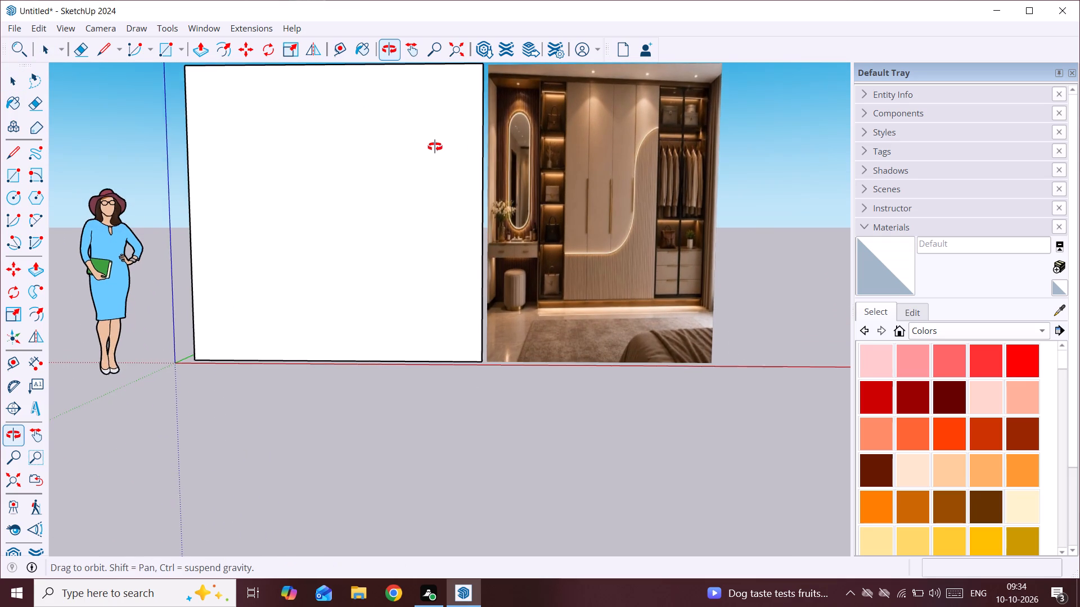
middle_click_drag(435, 147, 426, 119)
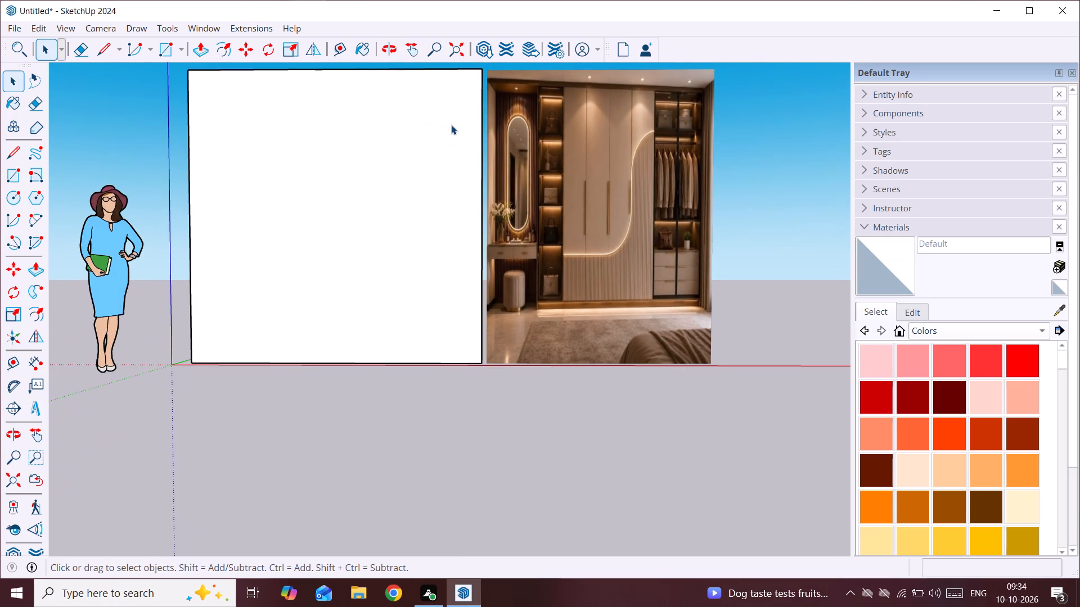
Reopen the box group, select the front face's vertical edge beside the reference image, and start the Rectangle tool on that face.
double_click(460, 120)
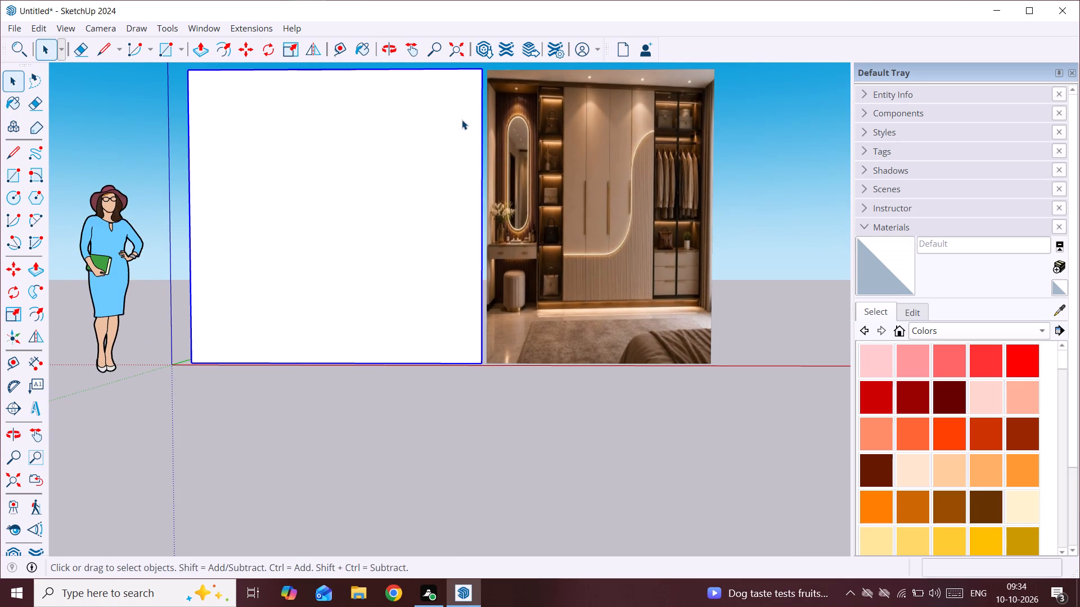
double_click(431, 116)
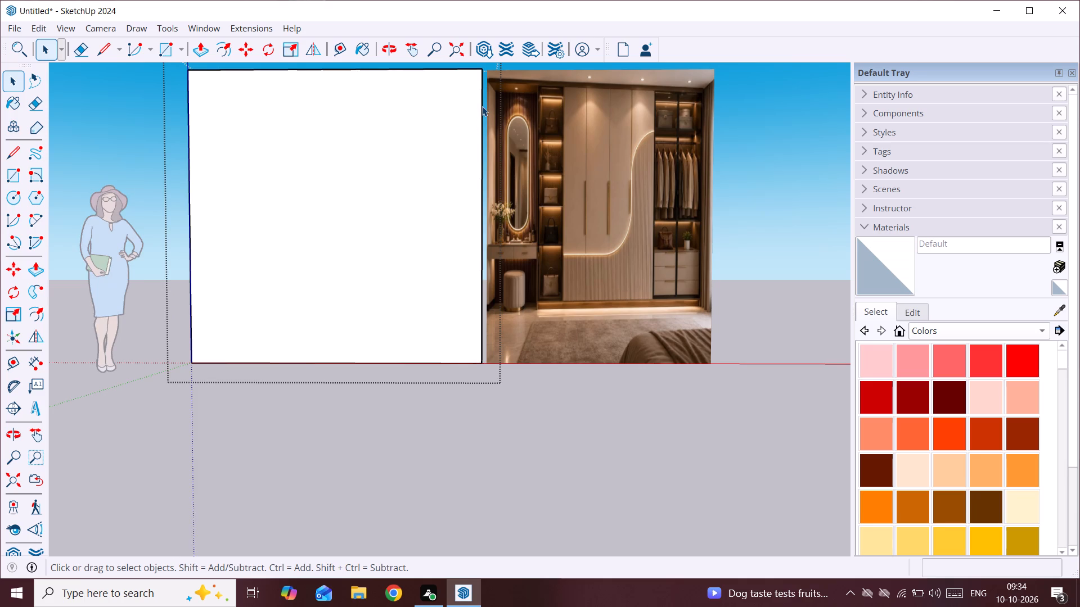
left_click(482, 106)
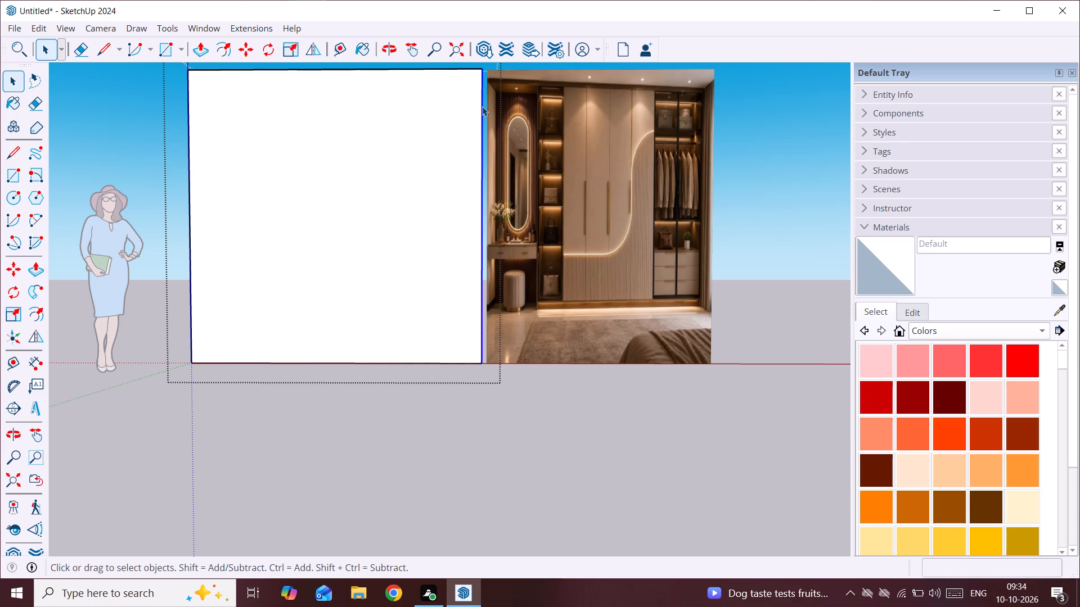
left_click(482, 106)
key("r")
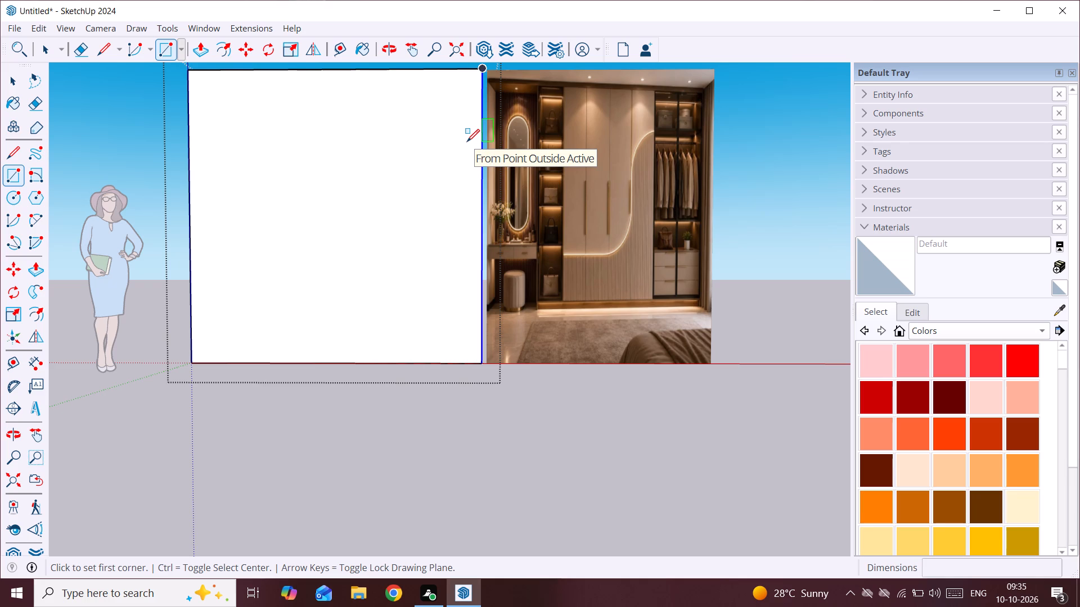
middle_click_drag(440, 176, 456, 210)
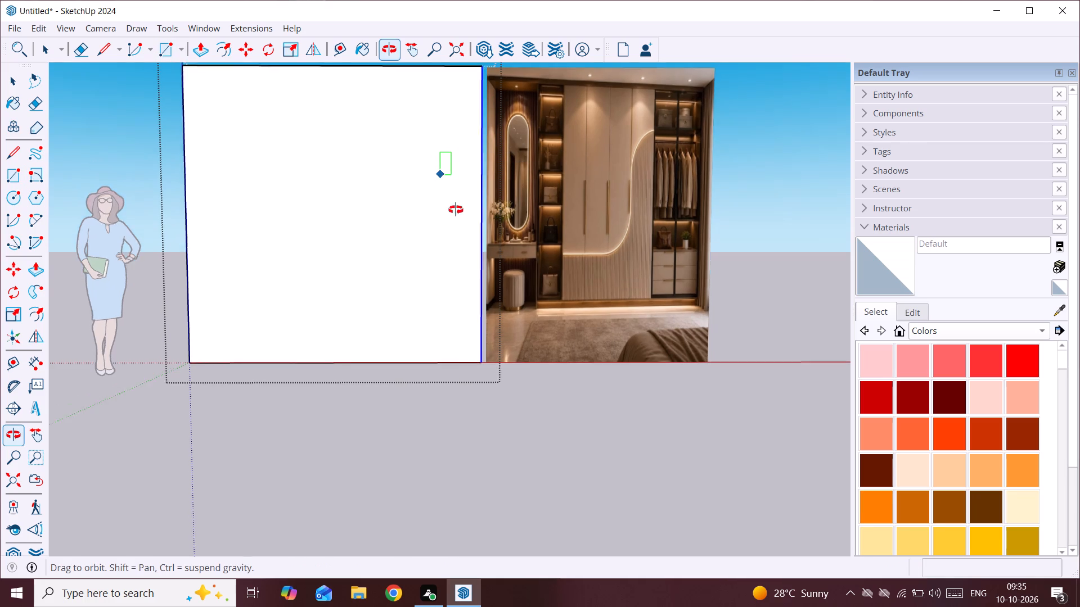
middle_click_drag(456, 210, 457, 121)
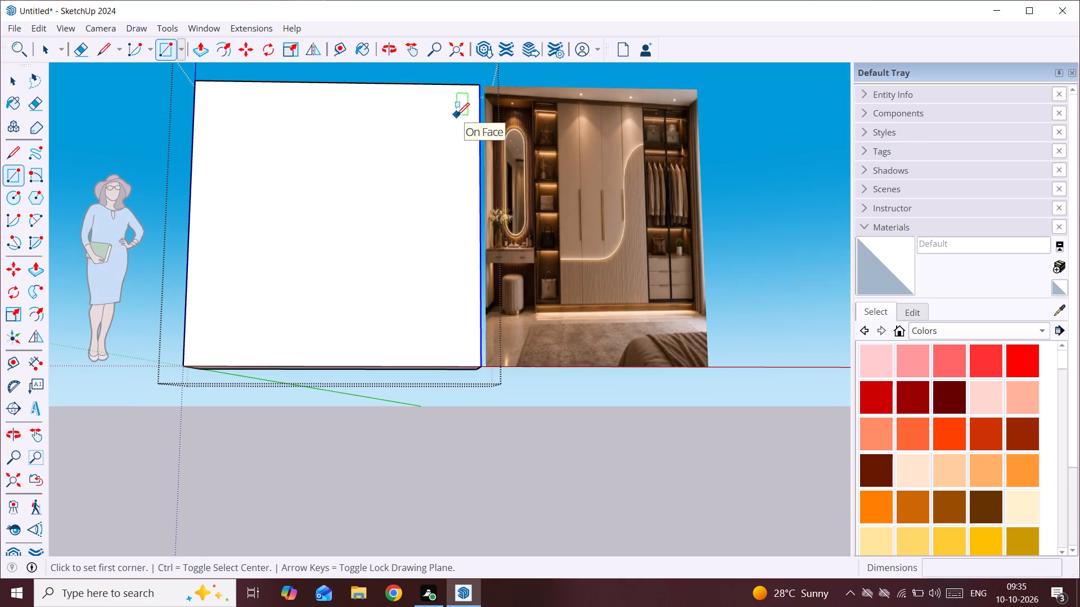
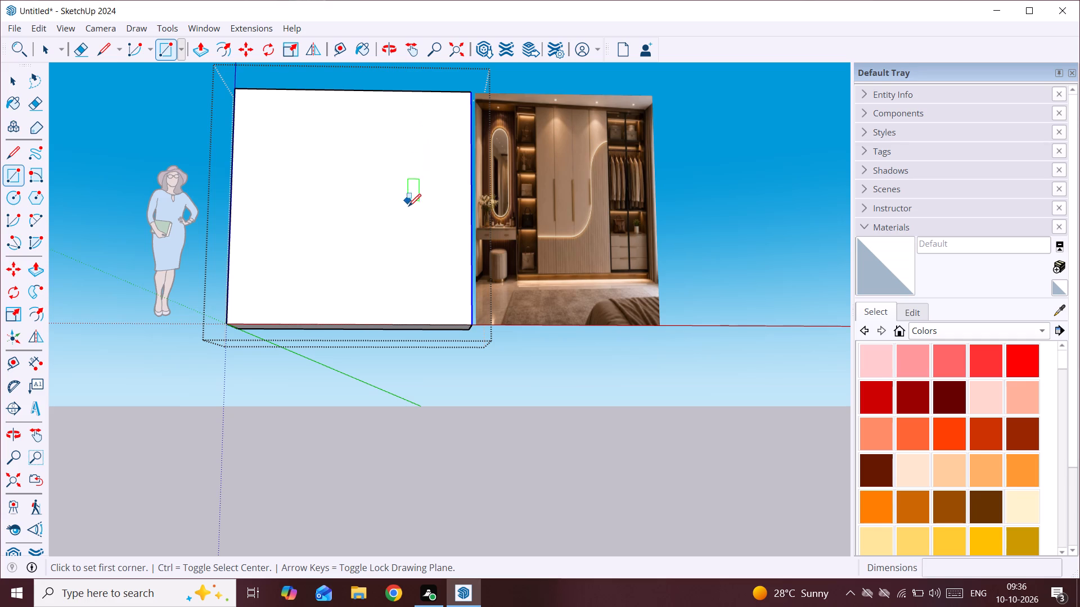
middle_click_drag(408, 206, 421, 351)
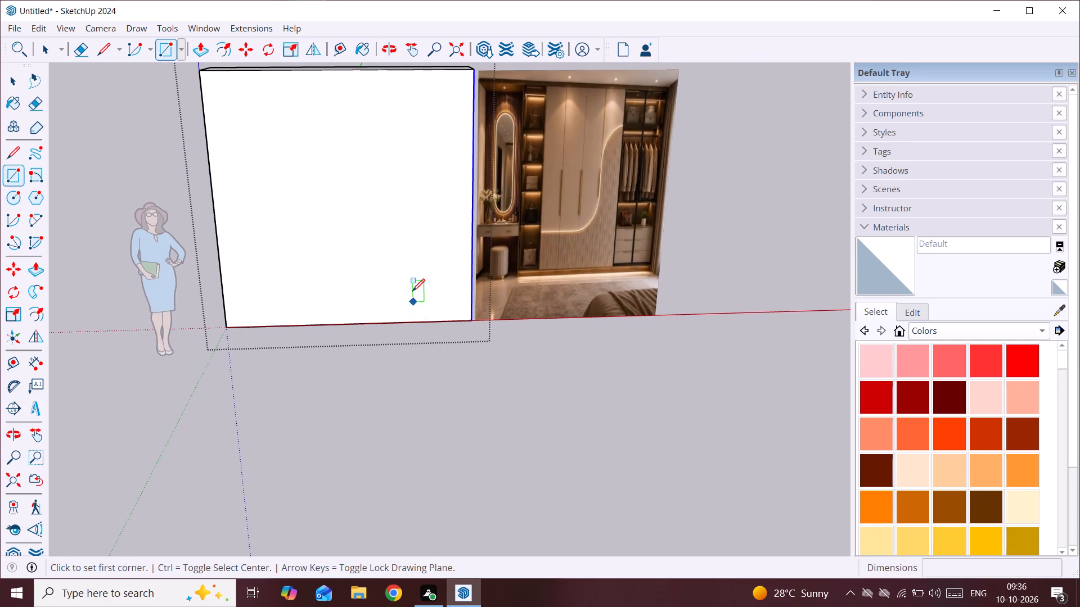
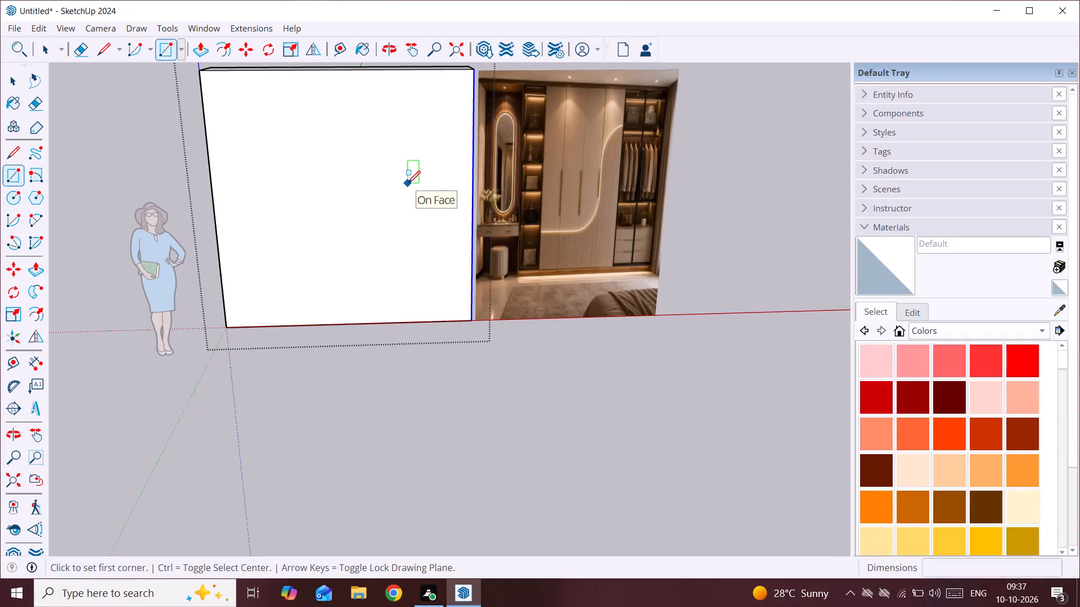
Draw a full-height rectangle about 3' wide by 10' high on the box's front face, along the edge beside the reference image.
middle_click_drag(406, 193, 406, 200, "shift")
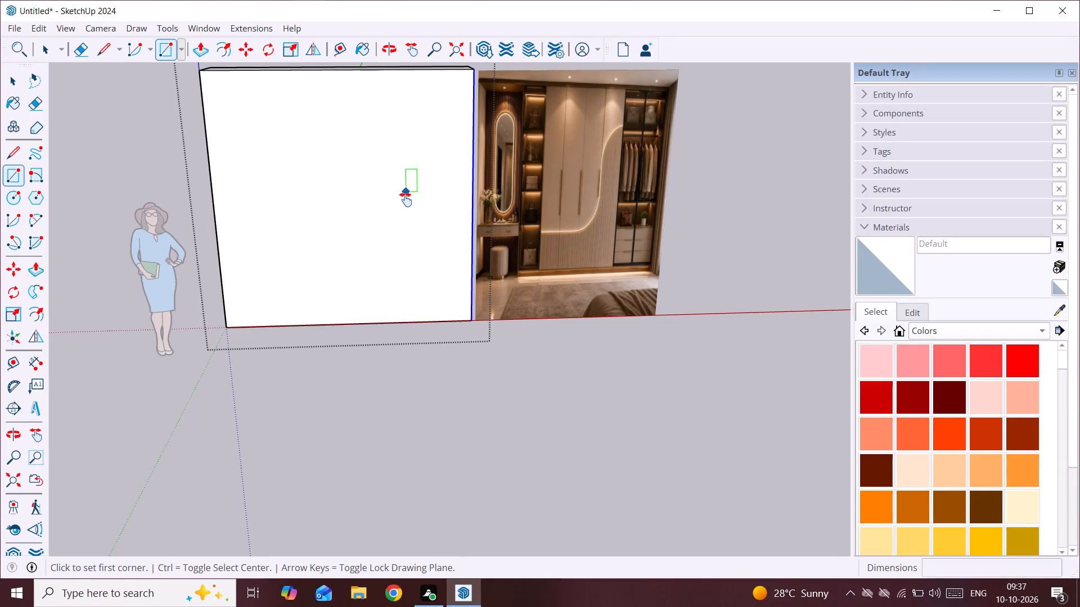
middle_click_drag(406, 200, 417, 343, "shift")
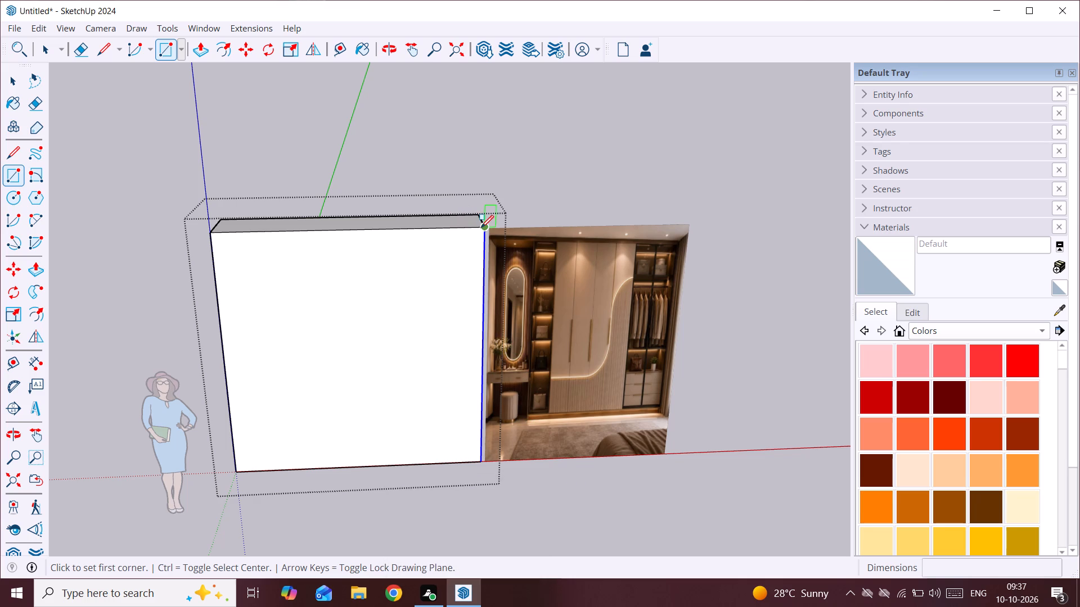
left_click(484, 229)
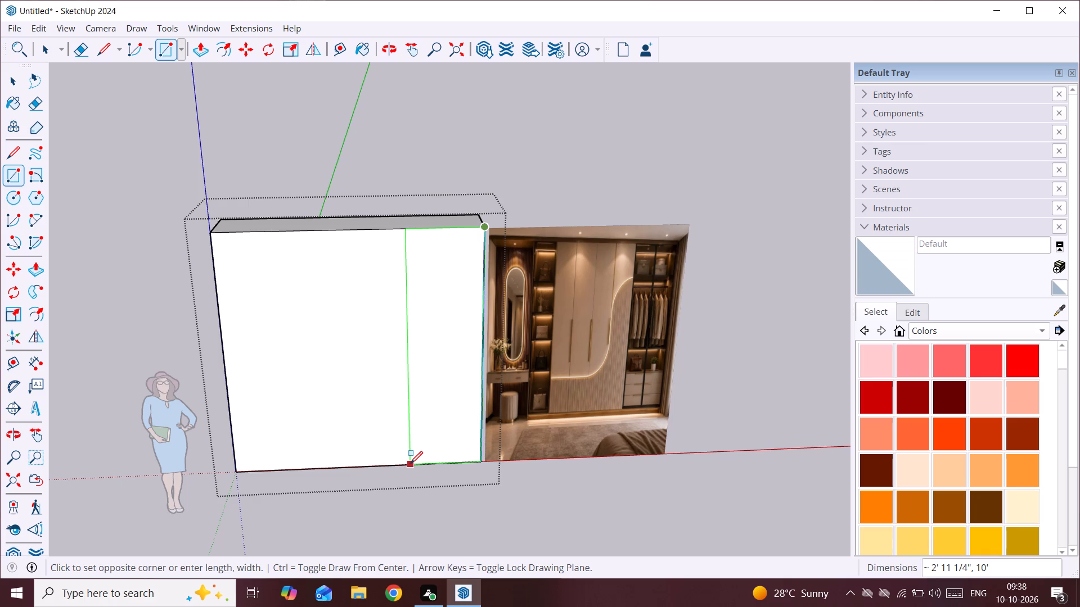
left_click(409, 463)
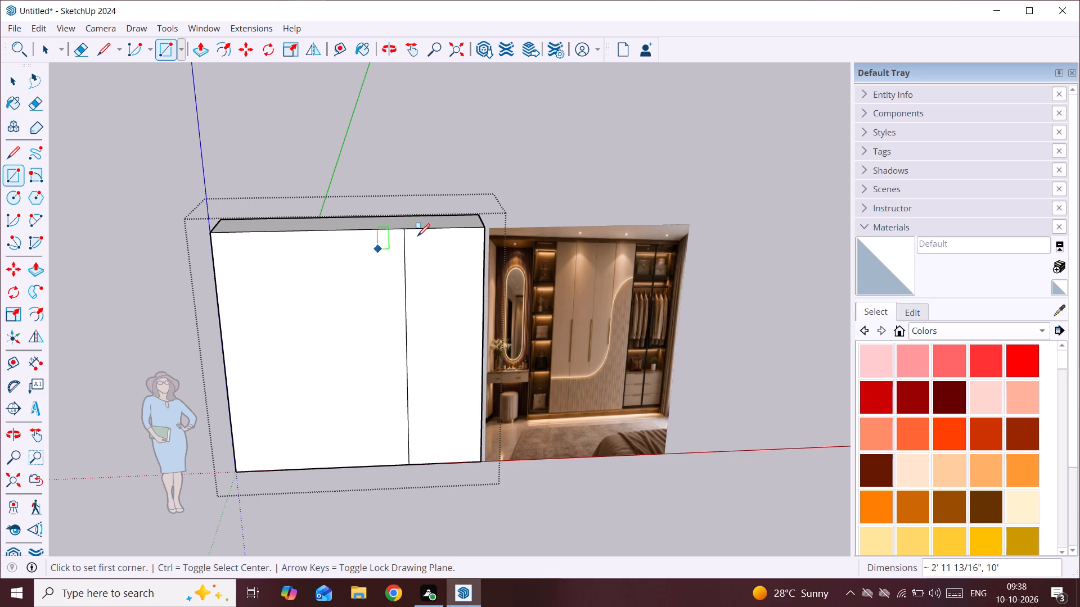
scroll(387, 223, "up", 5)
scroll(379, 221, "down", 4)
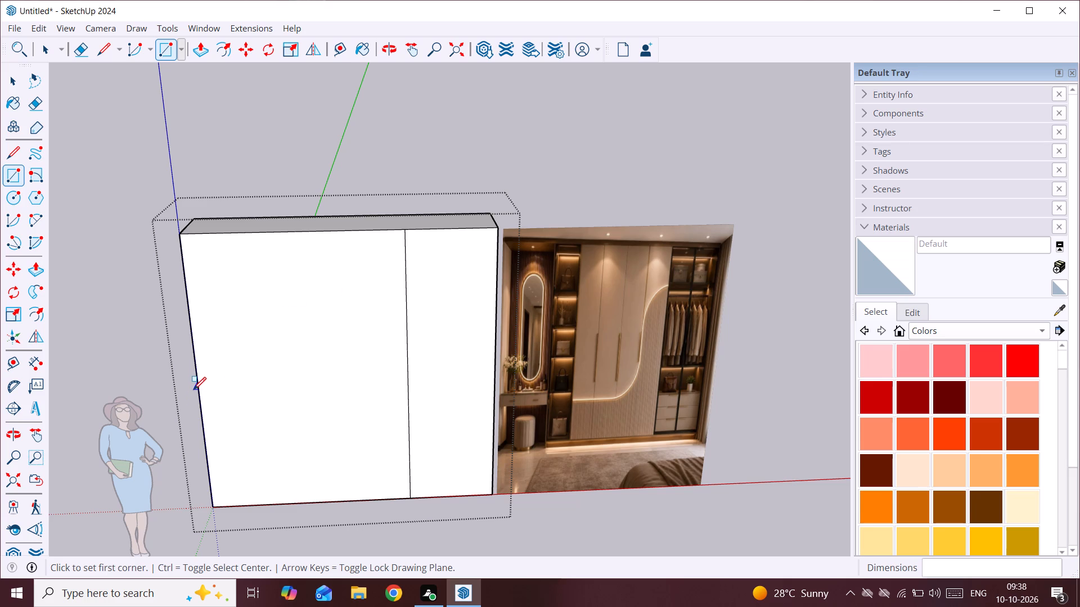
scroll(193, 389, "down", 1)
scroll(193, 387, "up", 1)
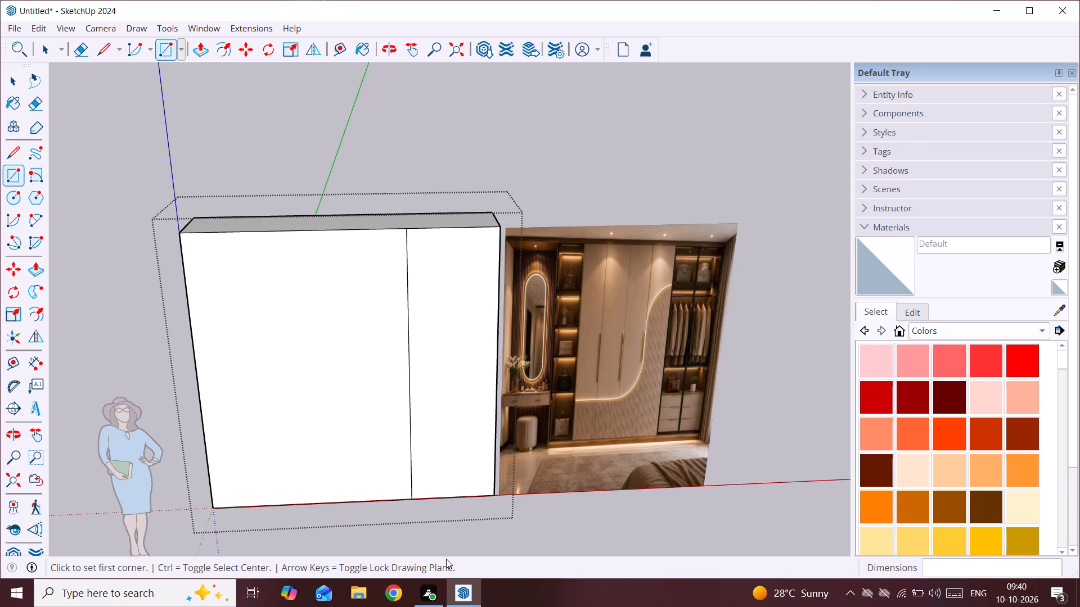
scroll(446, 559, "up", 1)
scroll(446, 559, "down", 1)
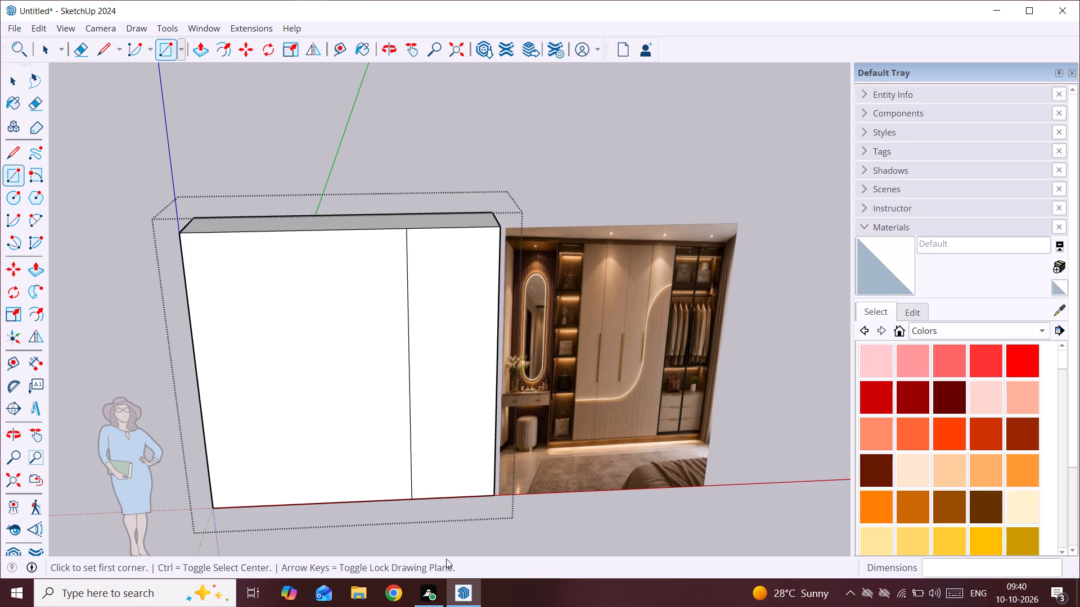
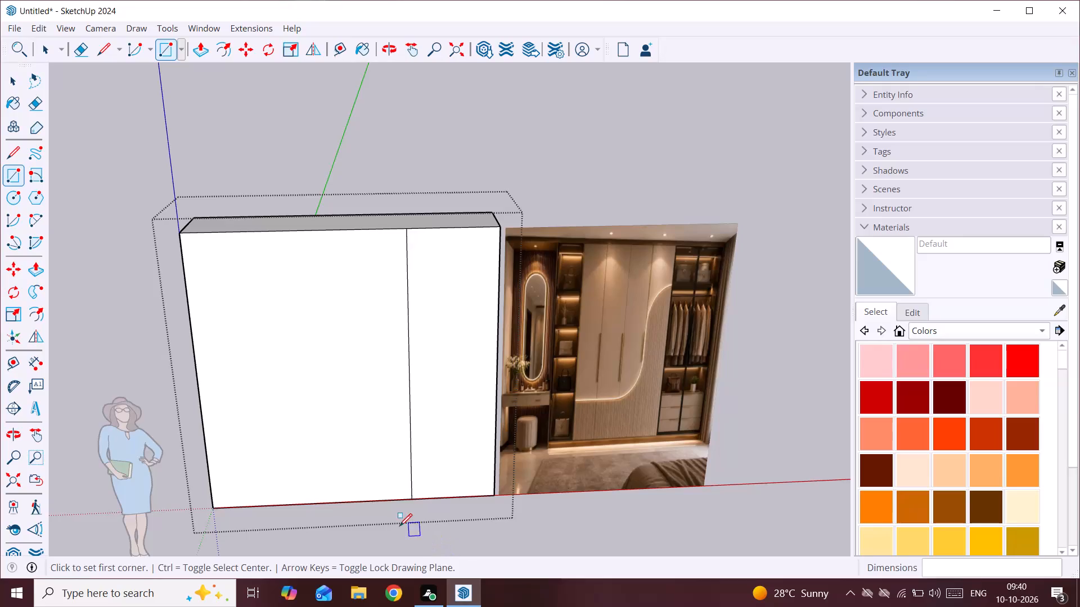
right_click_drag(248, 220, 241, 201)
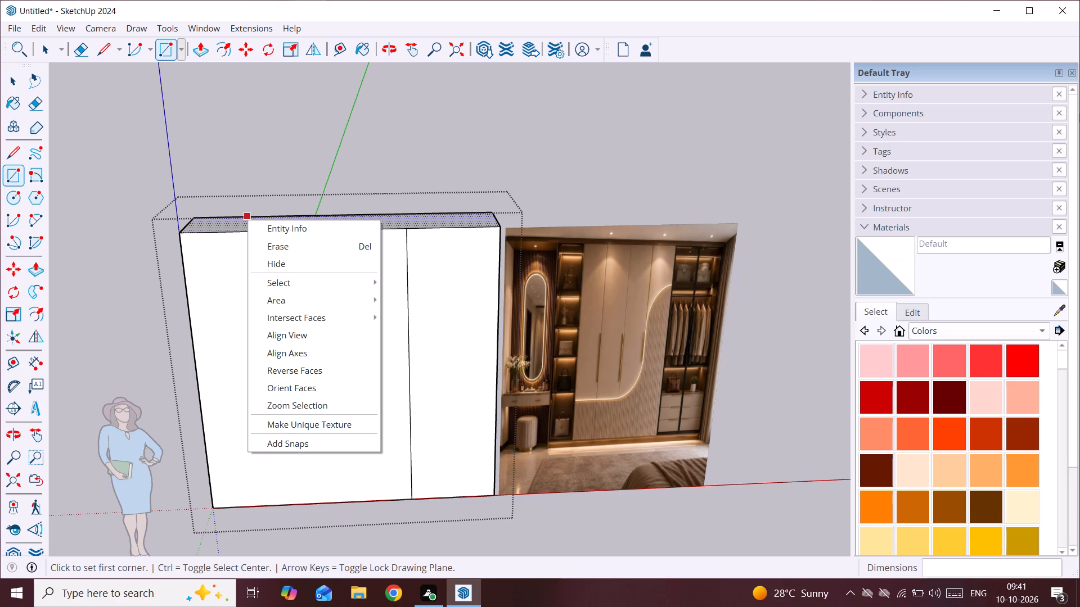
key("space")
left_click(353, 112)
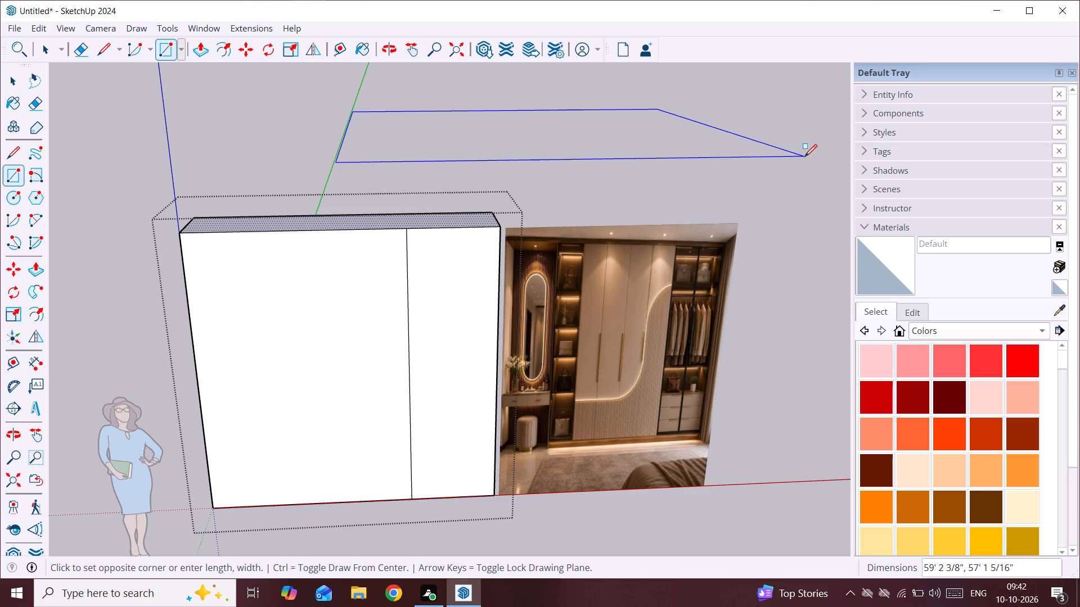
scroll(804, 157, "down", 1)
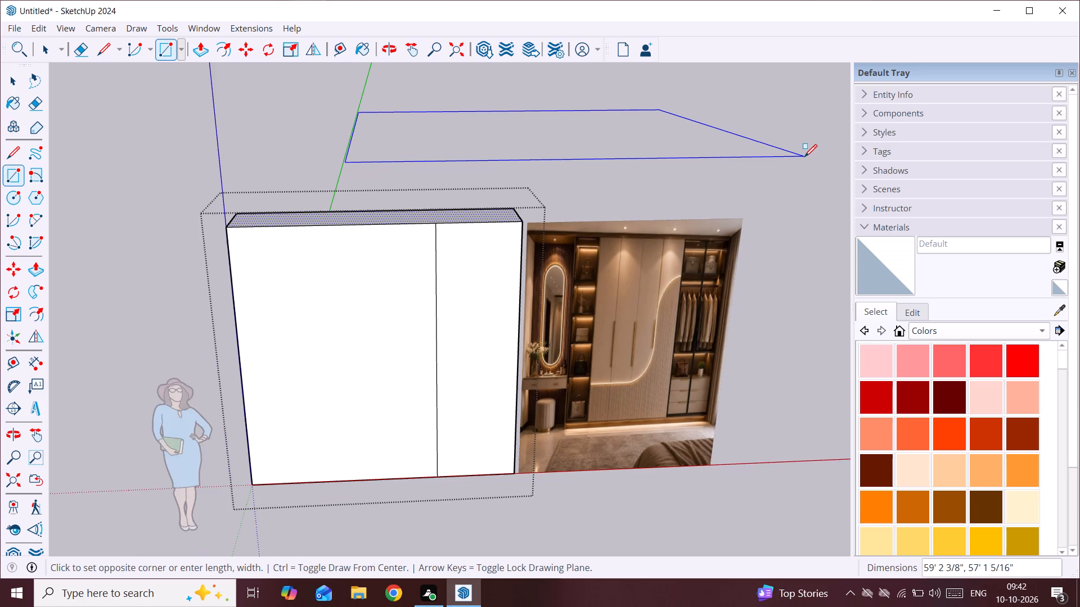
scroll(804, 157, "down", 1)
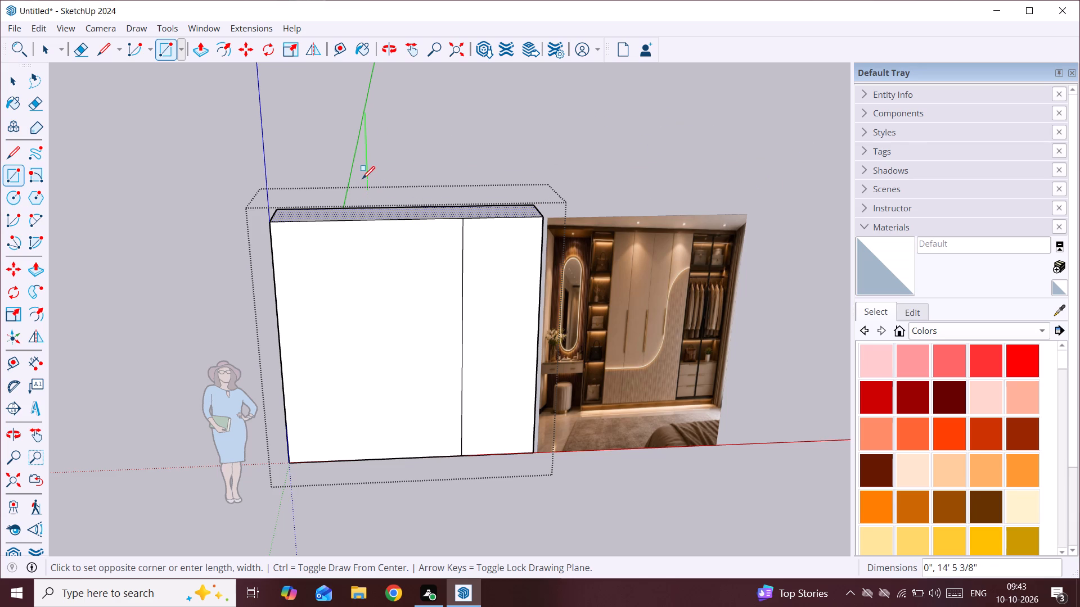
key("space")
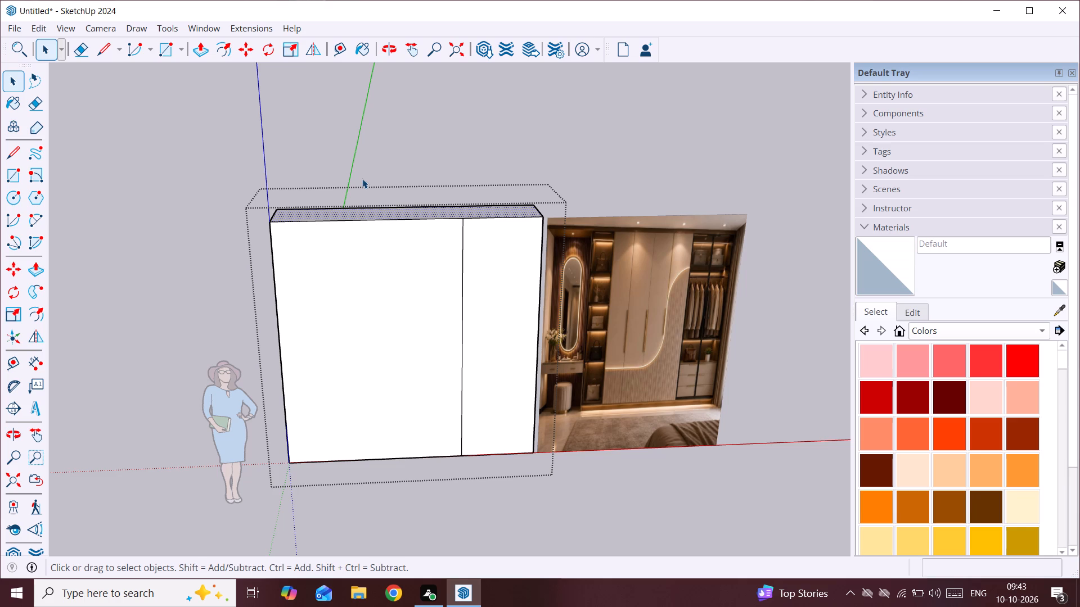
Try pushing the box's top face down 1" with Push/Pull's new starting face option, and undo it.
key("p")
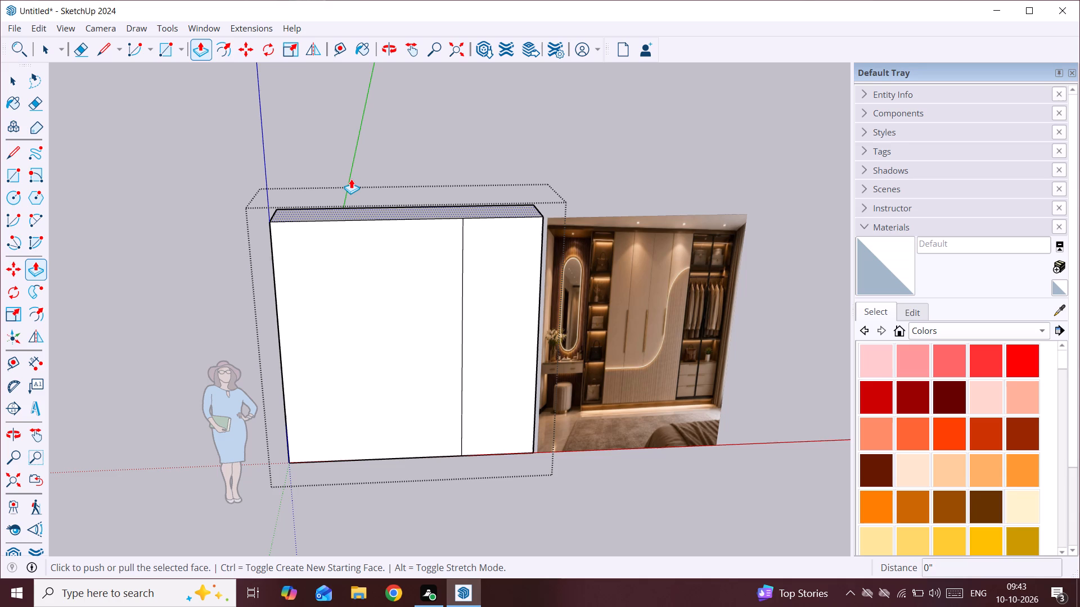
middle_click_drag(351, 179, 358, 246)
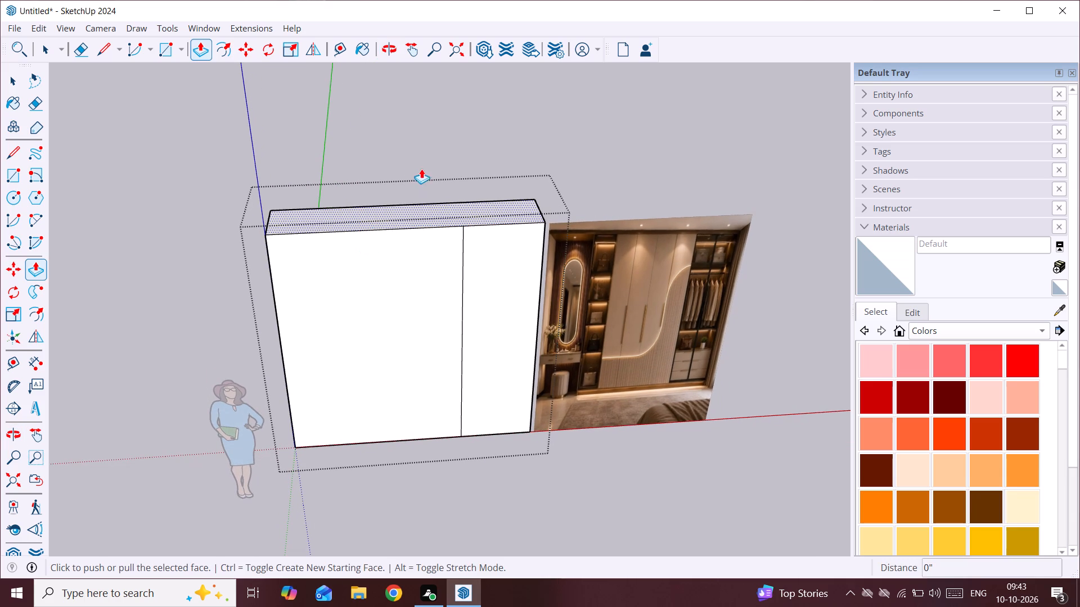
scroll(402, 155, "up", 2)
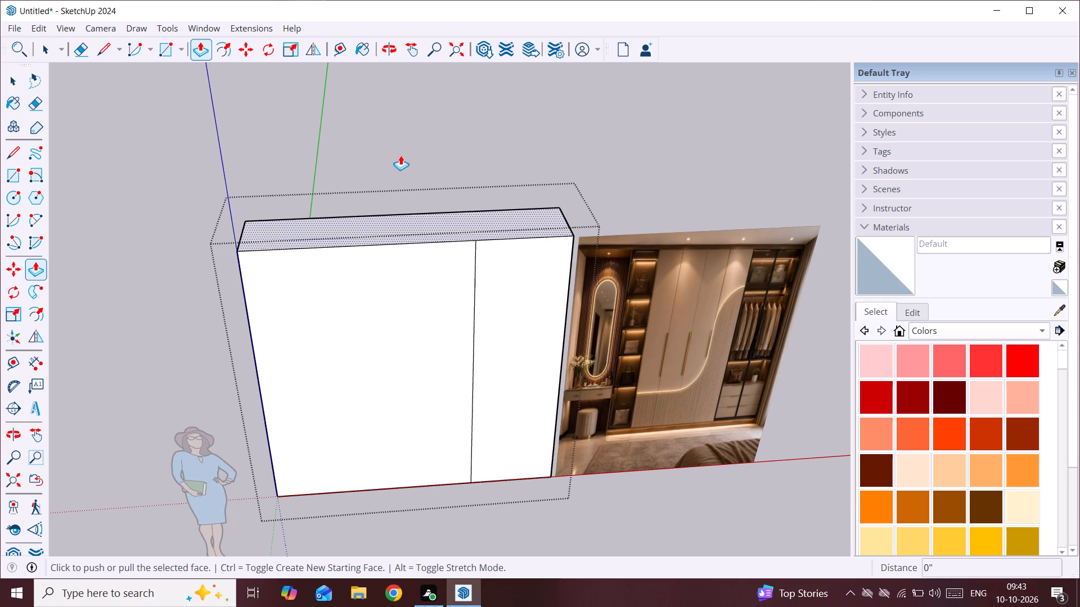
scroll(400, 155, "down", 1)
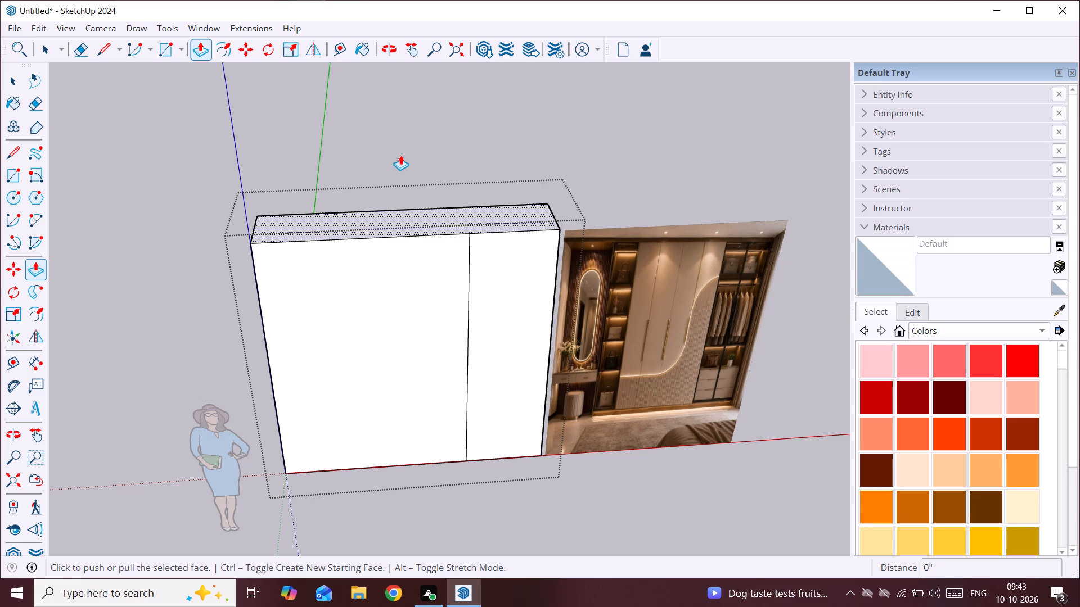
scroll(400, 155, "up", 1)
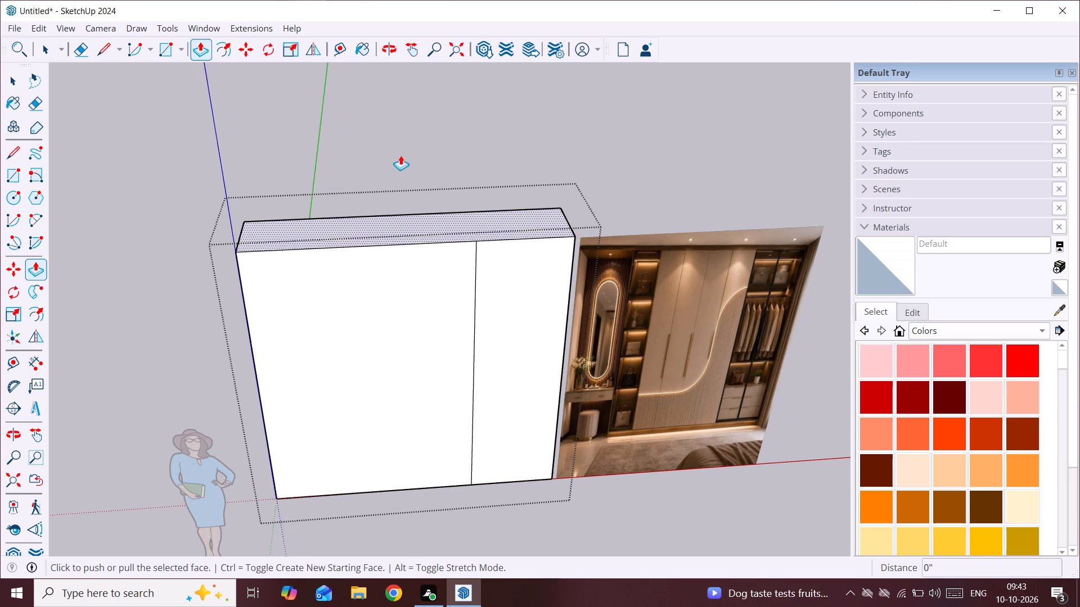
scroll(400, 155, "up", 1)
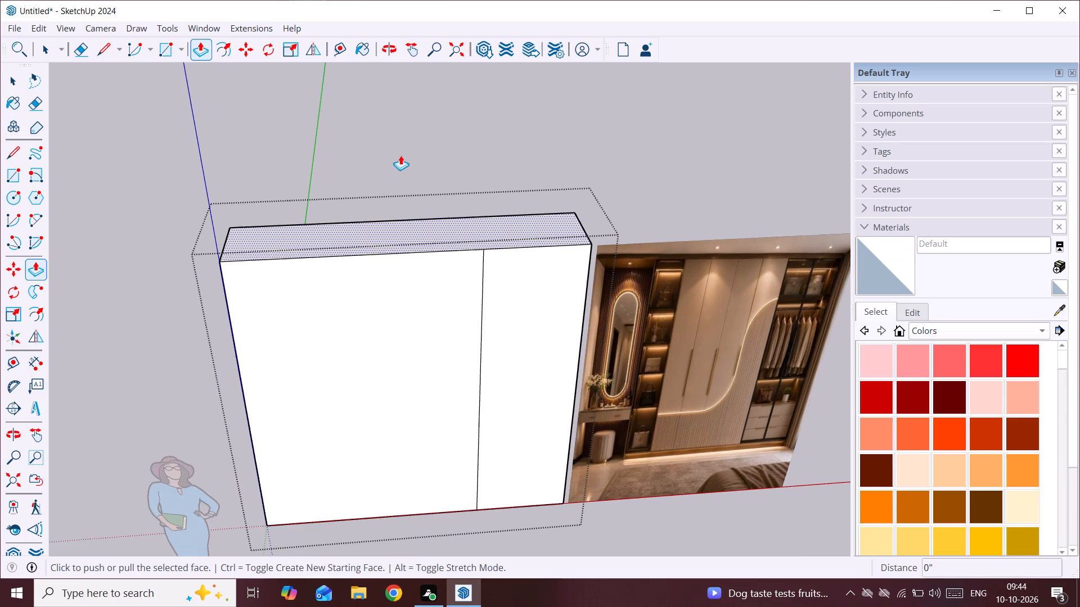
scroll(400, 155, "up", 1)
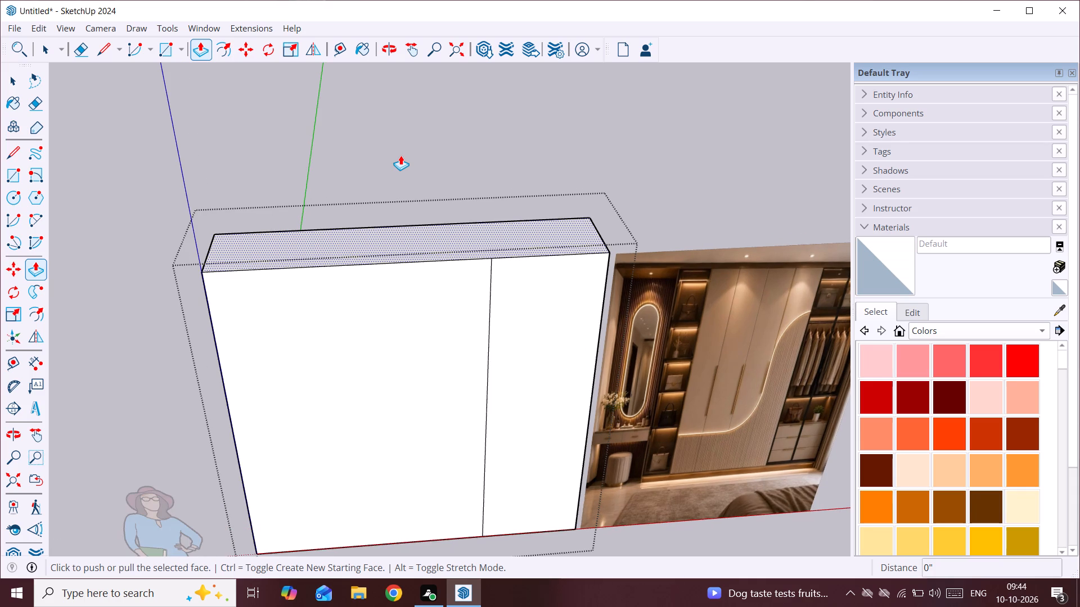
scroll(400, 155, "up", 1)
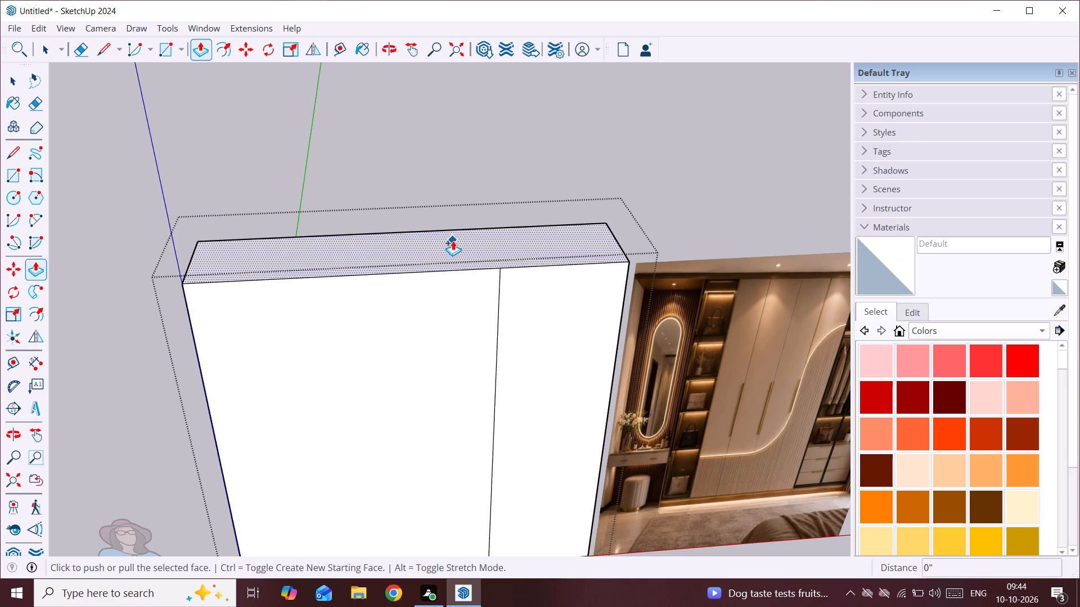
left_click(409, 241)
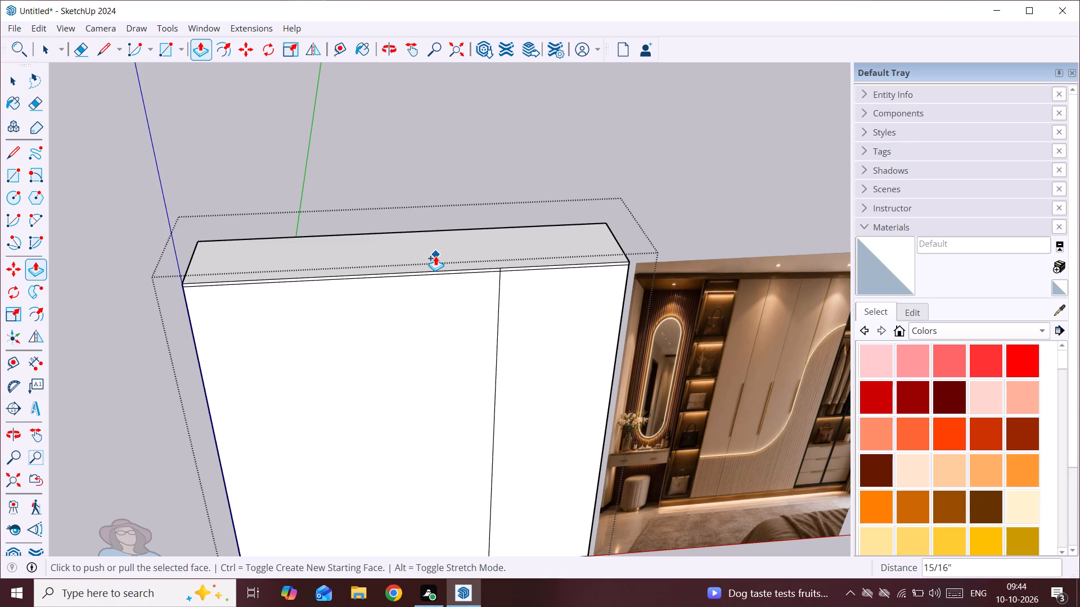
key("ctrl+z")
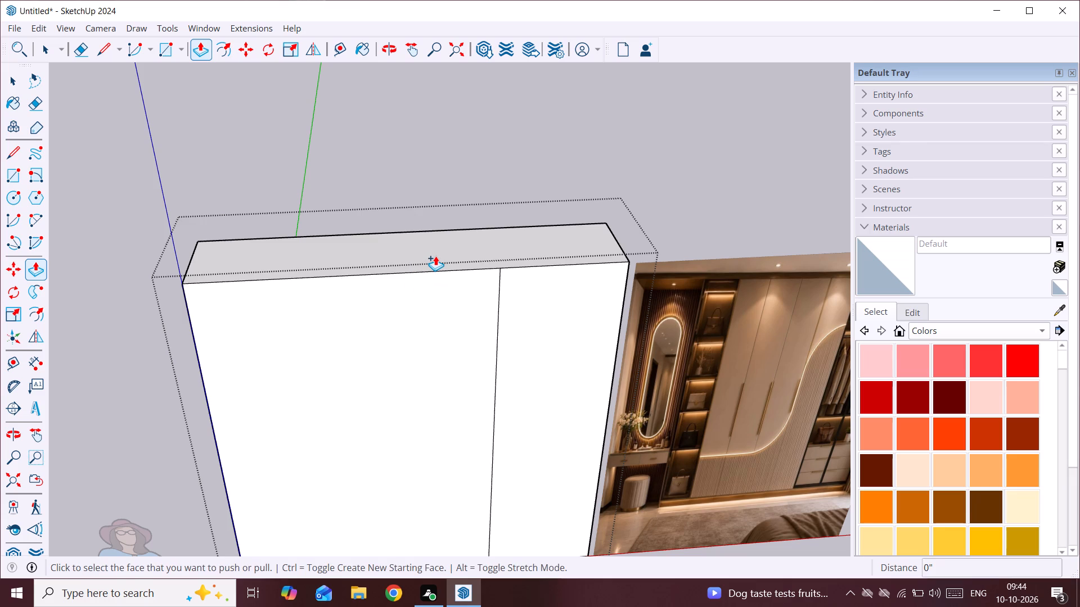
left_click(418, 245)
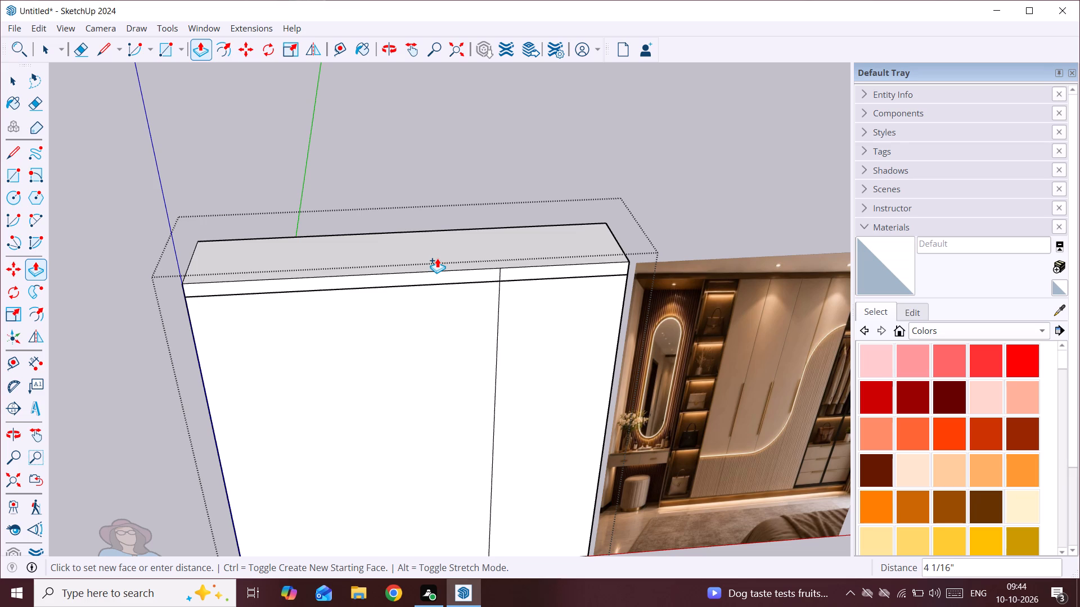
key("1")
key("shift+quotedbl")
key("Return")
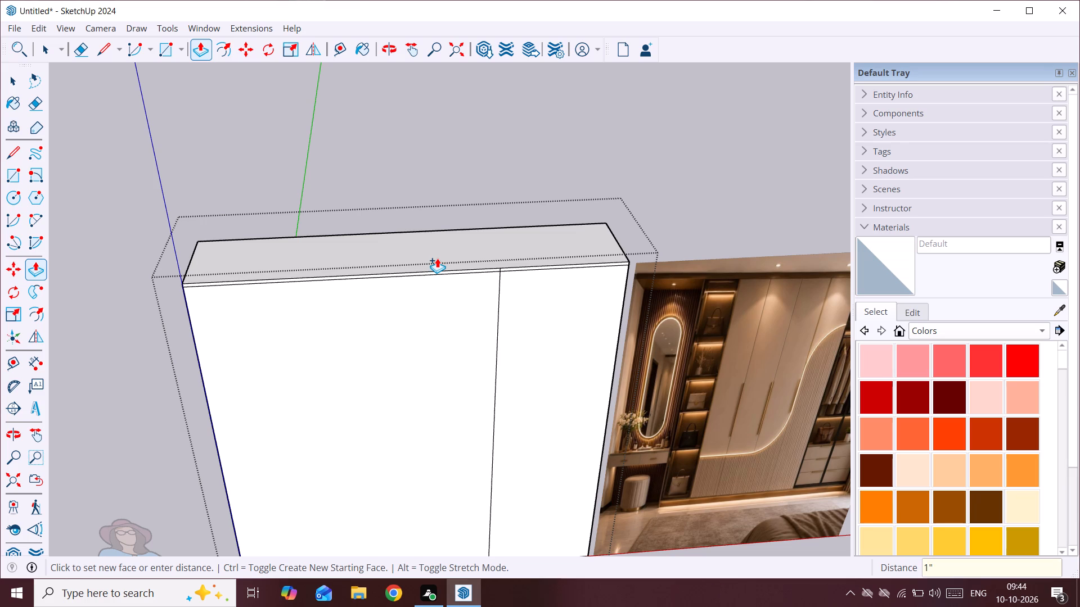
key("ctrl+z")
Push the box's top face down 2" as a new starting face to mark a band along the top of the front.
left_click(426, 244)
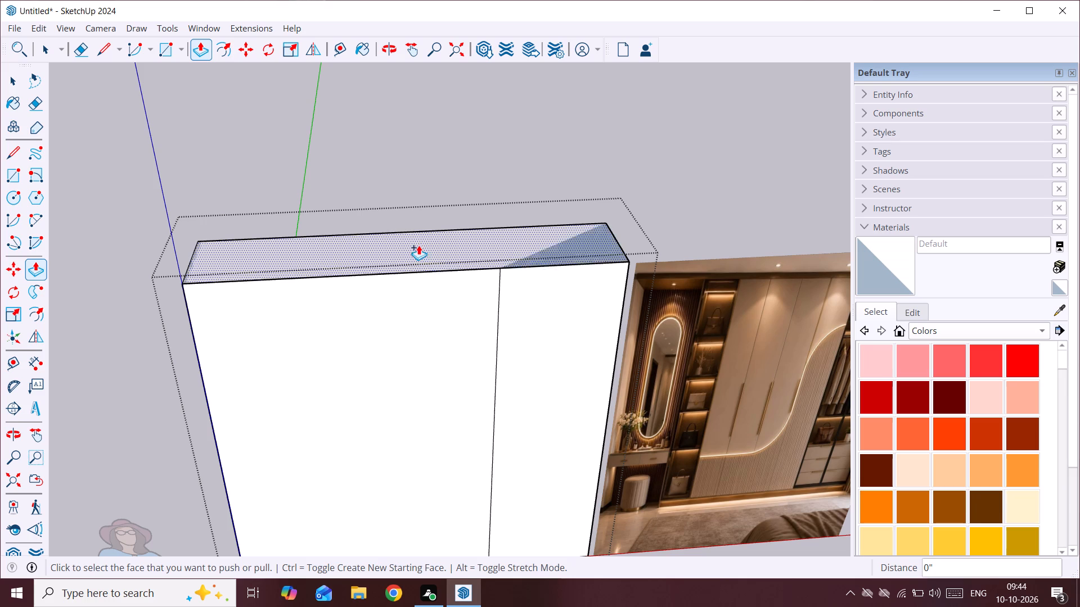
left_click(505, 246)
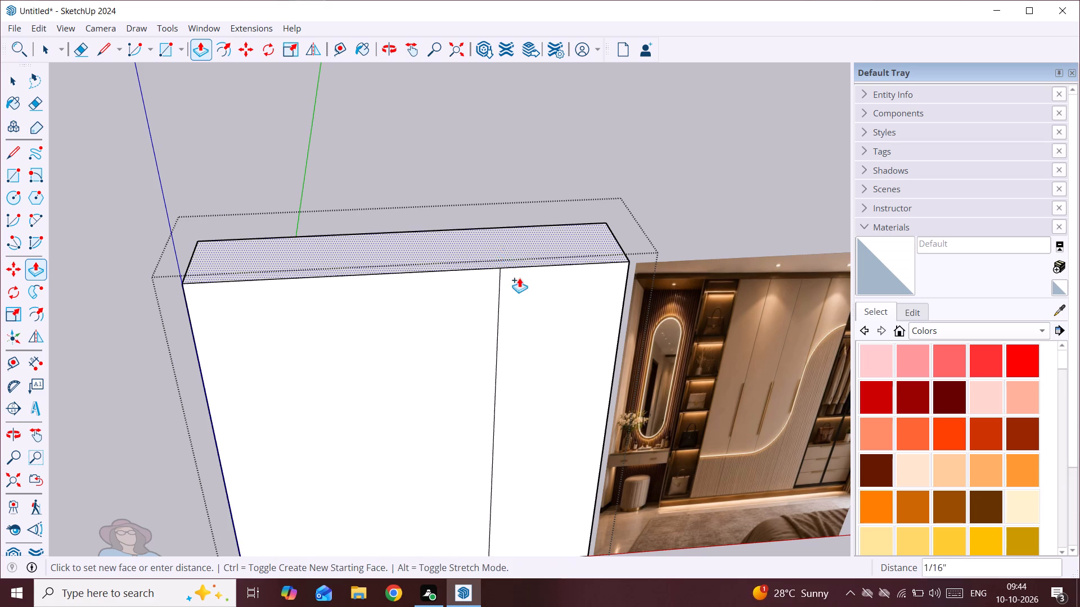
key("2")
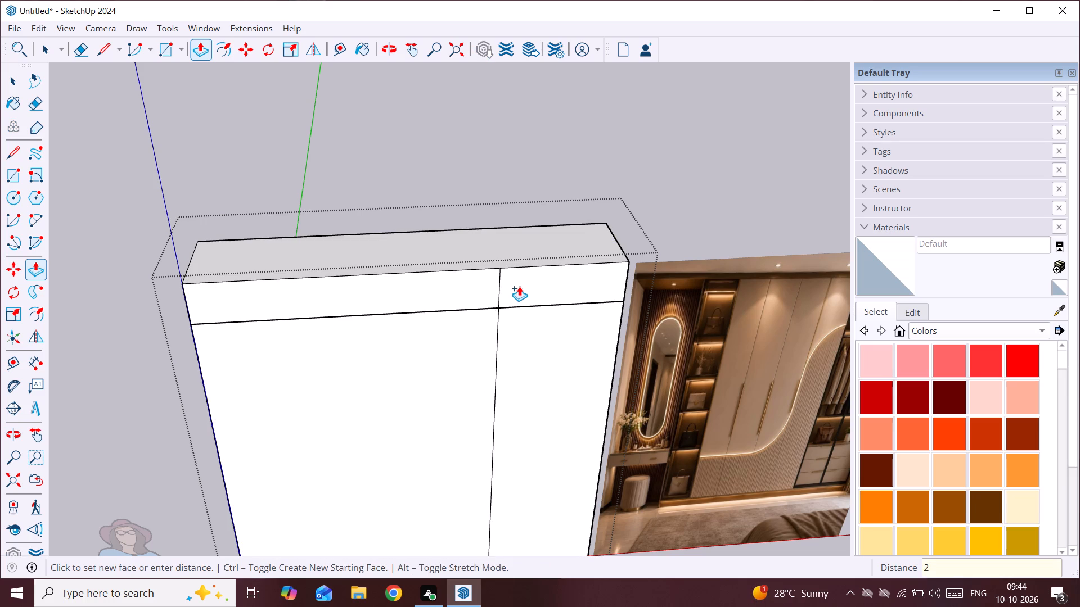
key("shift+quotedbl")
key("Return")
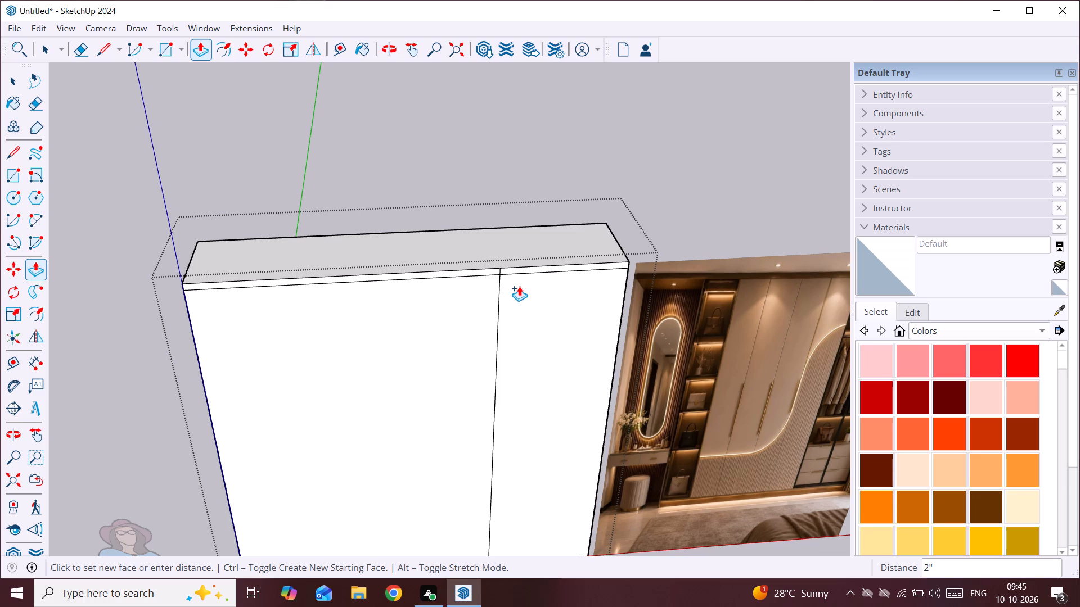
key("space")
Examine the box's top band and front division against the wardrobe layout in the reference image.
scroll(521, 289, "down", 2)
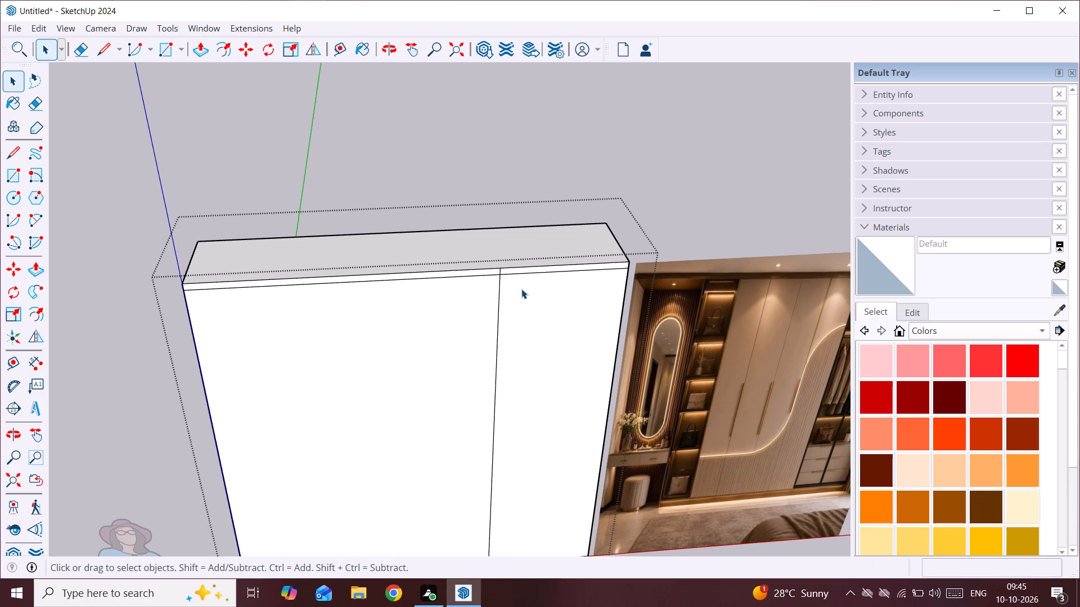
scroll(521, 289, "down", 3)
middle_click_drag(515, 286, 507, 268)
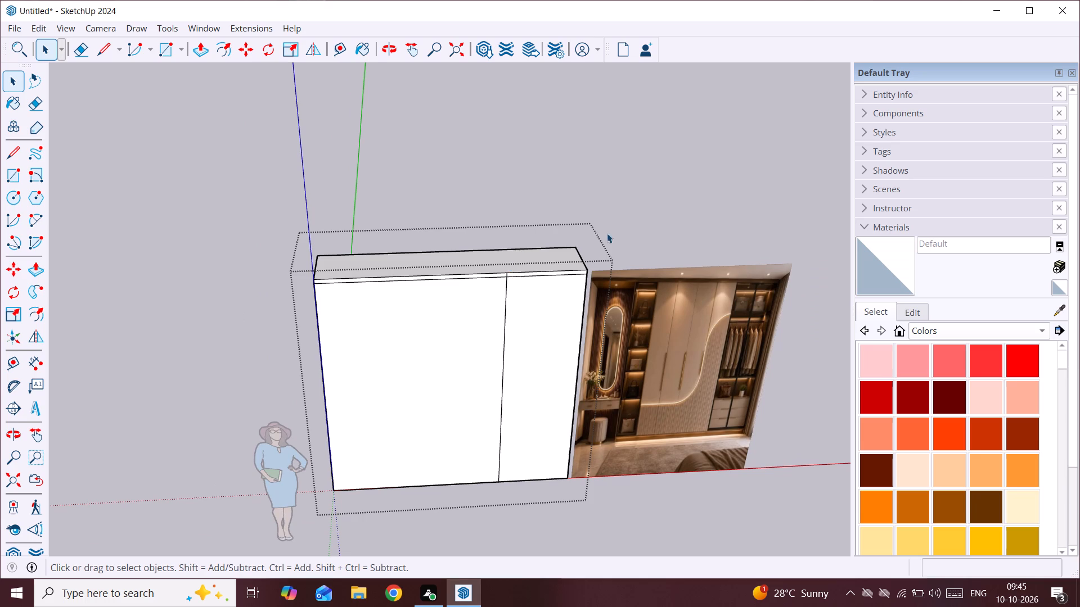
scroll(586, 320, "up", 4)
middle_click_drag(552, 308, 549, 274)
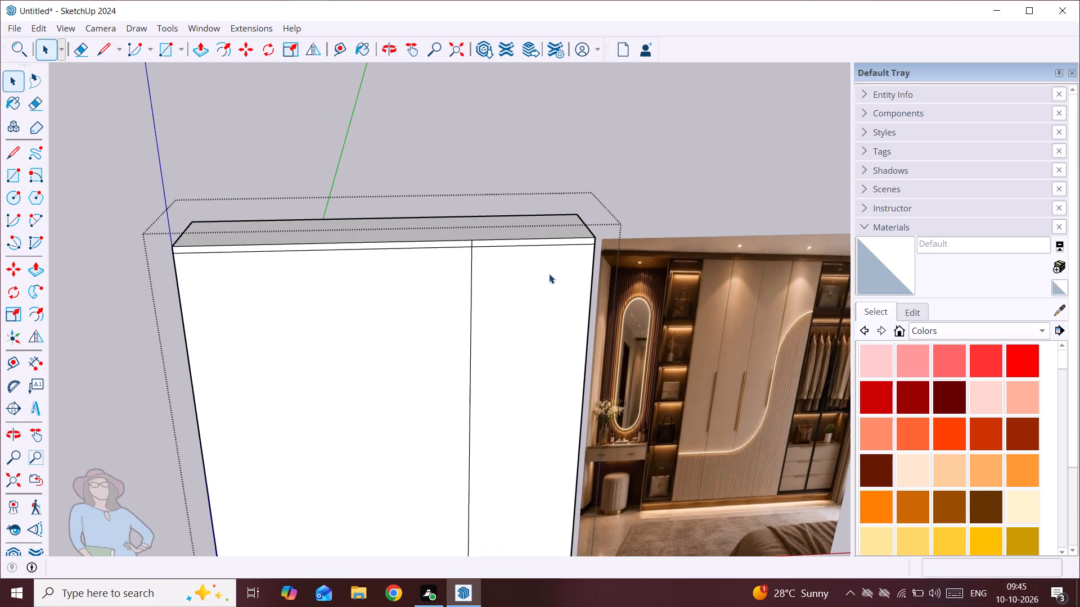
scroll(549, 274, "down", 5)
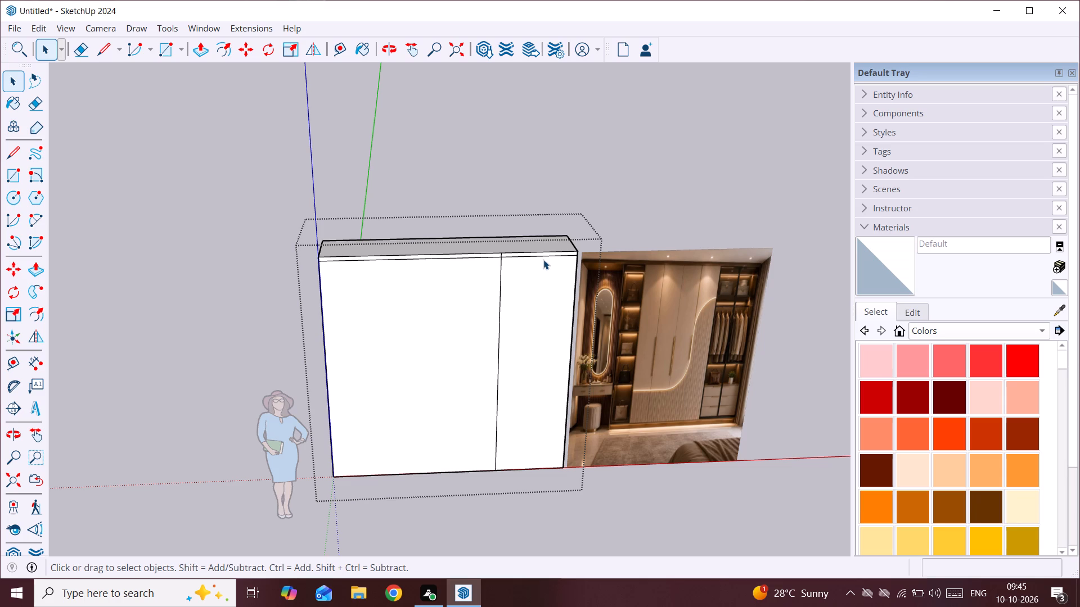
scroll(543, 260, "down", 1)
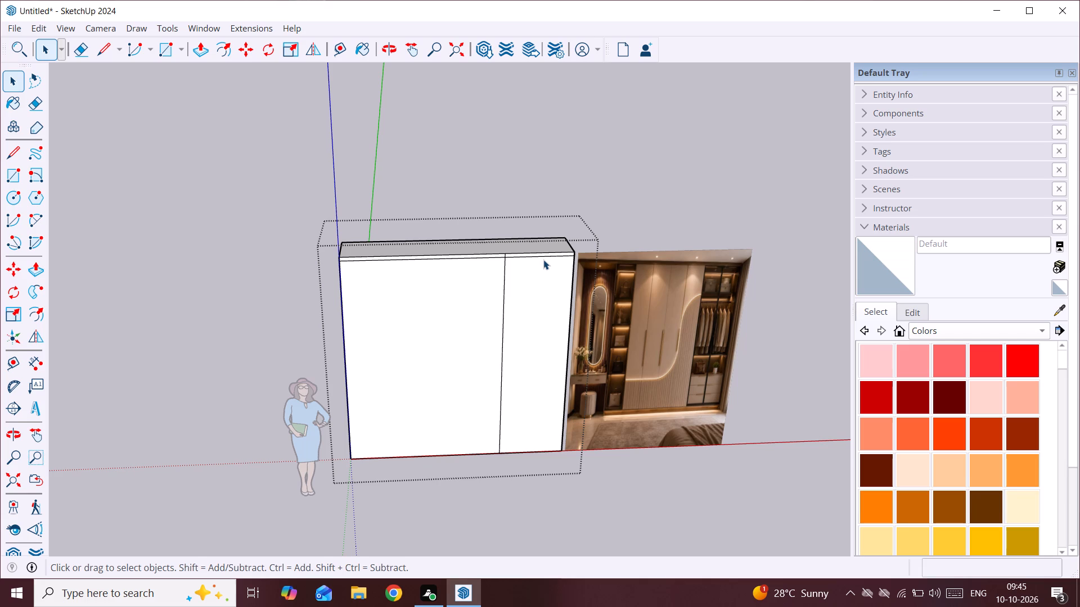
scroll(543, 260, "up", 1)
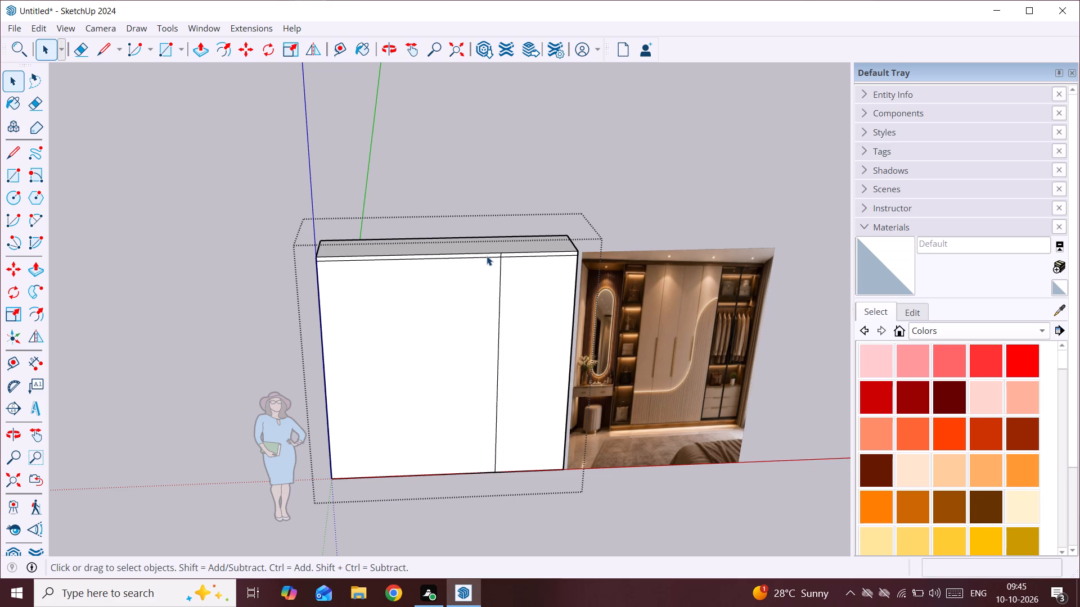
scroll(487, 256, "down", 1)
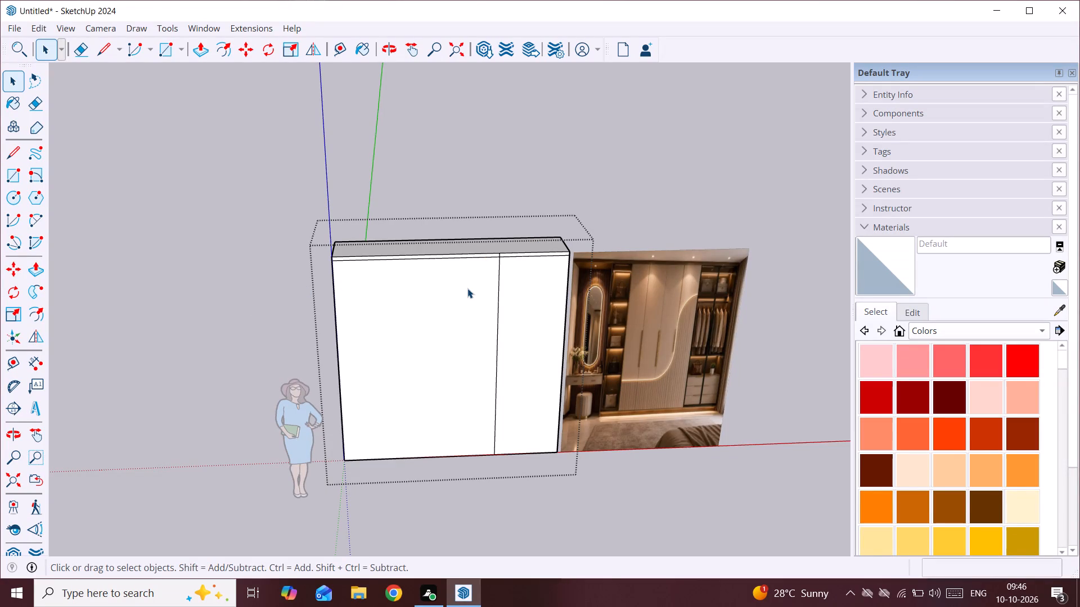
scroll(467, 288, "up", 1)
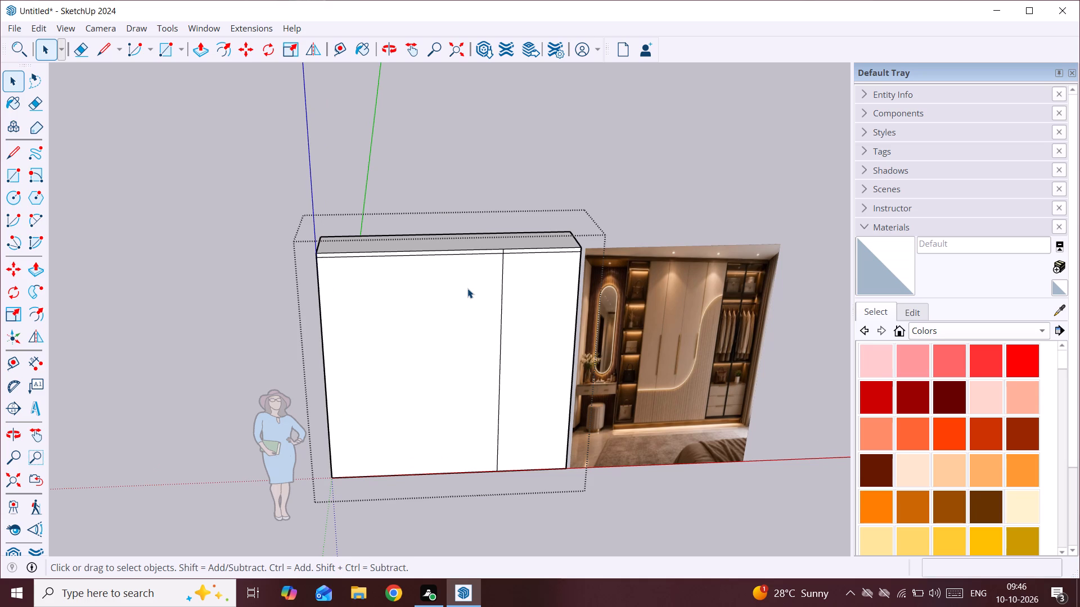
scroll(469, 288, "up", 1)
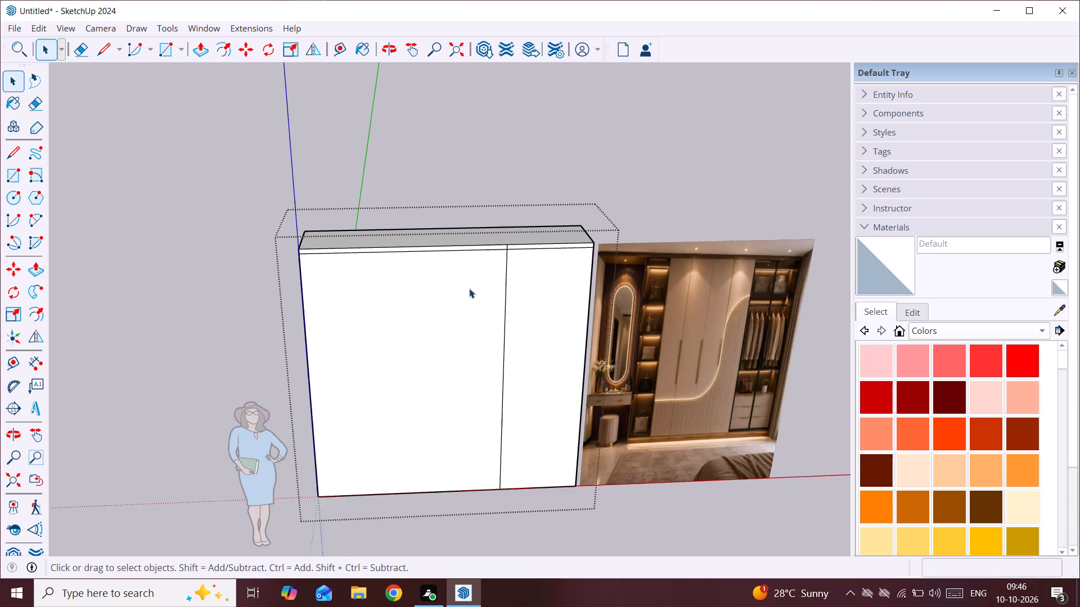
scroll(469, 288, "up", 1)
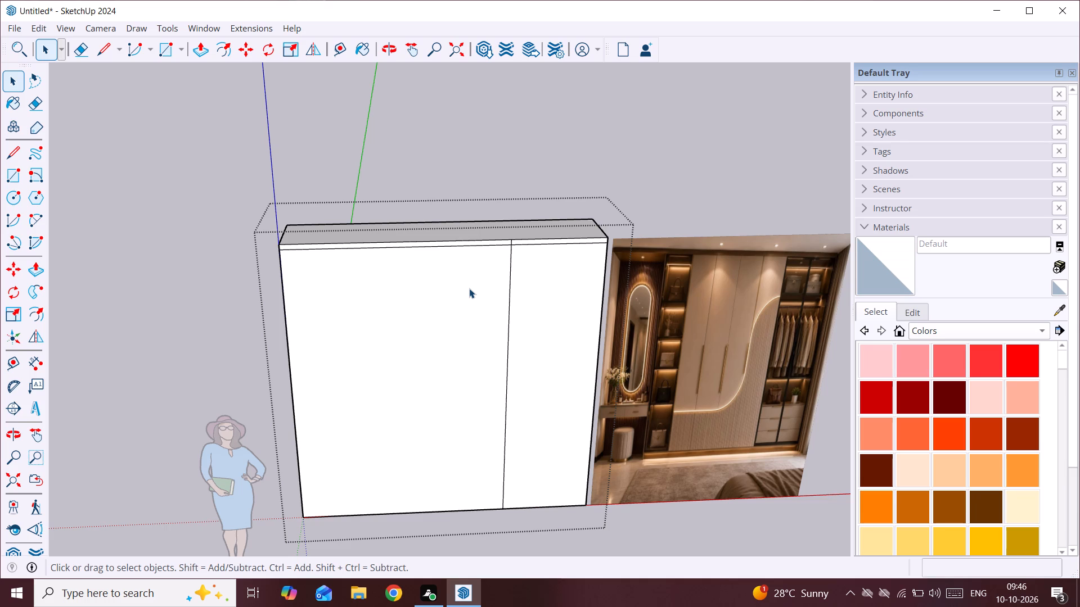
scroll(470, 288, "up", 1)
scroll(470, 288, "down", 1)
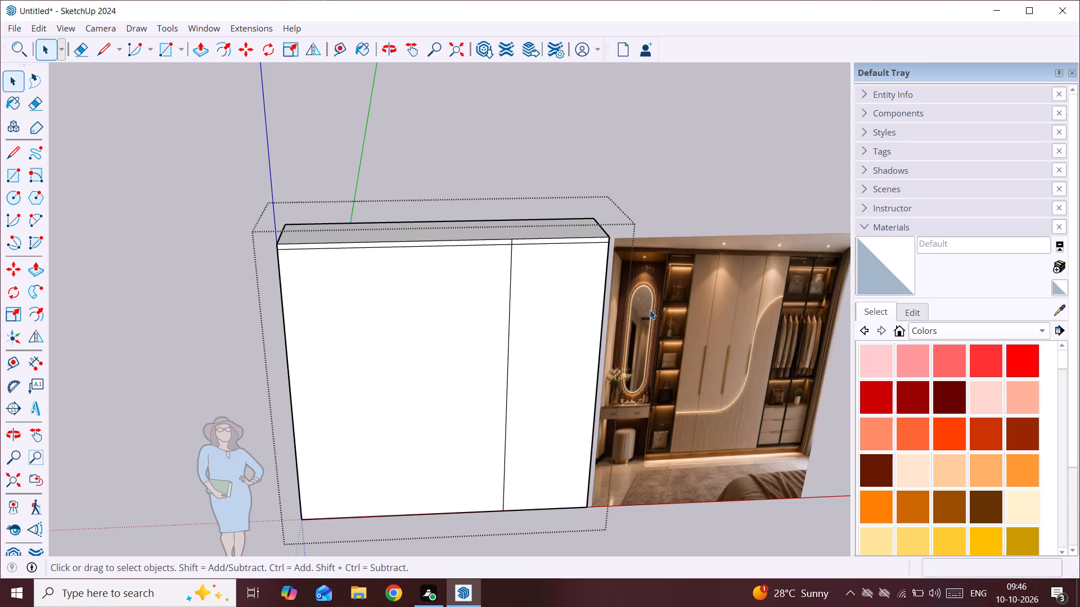
scroll(650, 310, "down", 2)
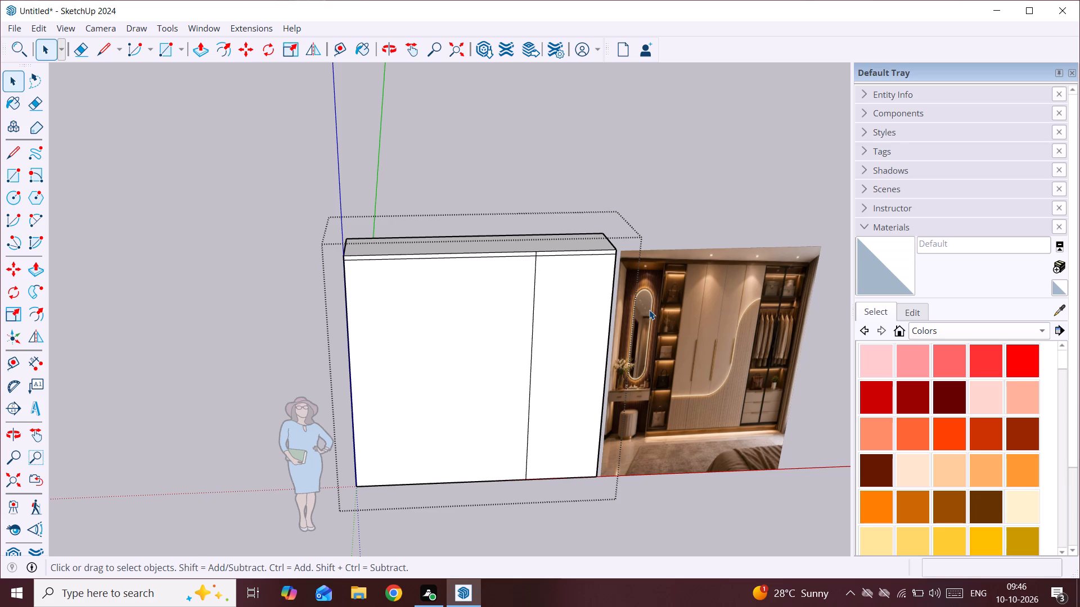
scroll(649, 310, "down", 1)
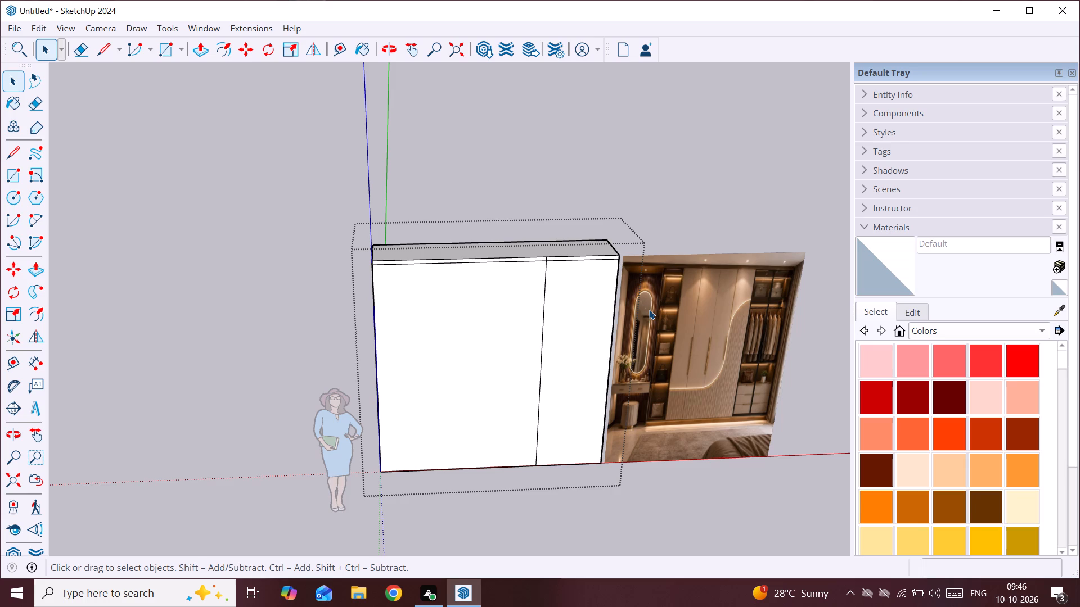
Compare the box's narrow front section with the mirror and shelf areas in the reference image.
scroll(649, 310, "down", 2)
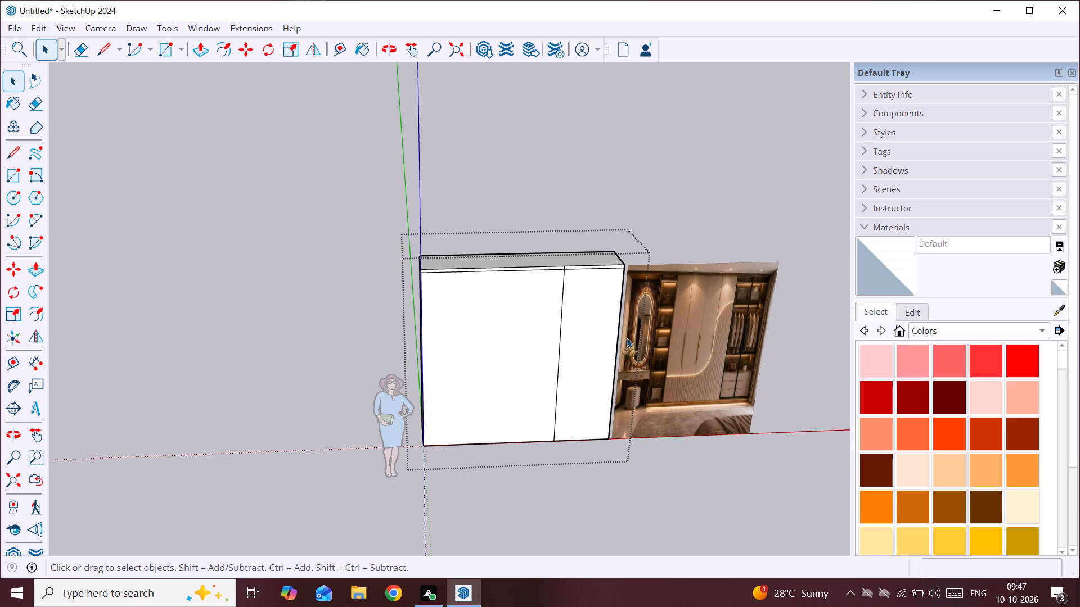
scroll(625, 339, "up", 1)
scroll(552, 336, "up", 3)
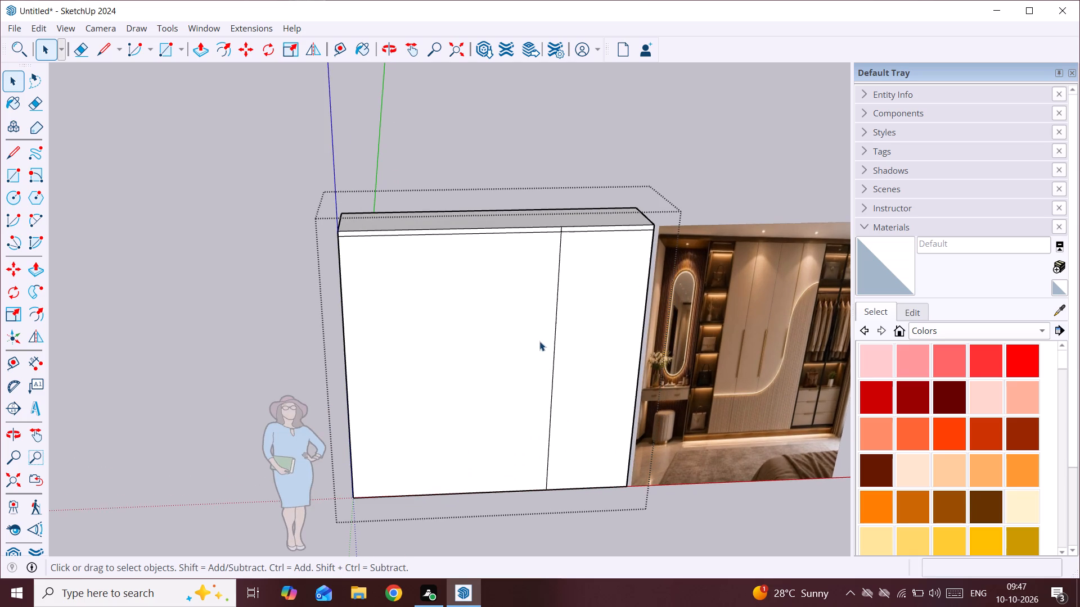
middle_click_drag(530, 338, 403, 305)
middle_click_drag(413, 287, 413, 257)
scroll(416, 239, "up", 3)
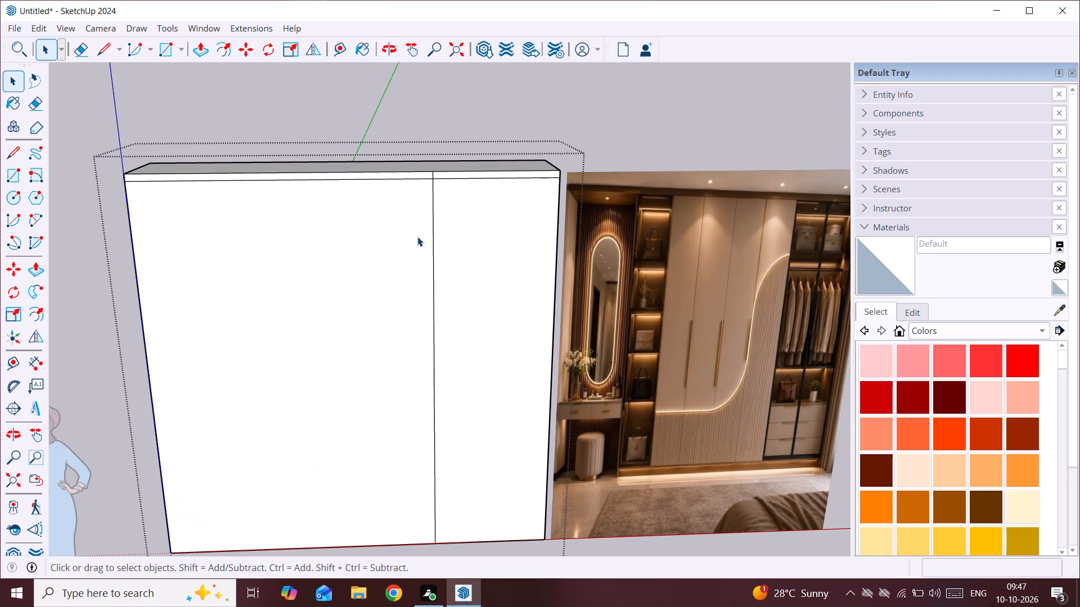
middle_click_drag(451, 248, 422, 238)
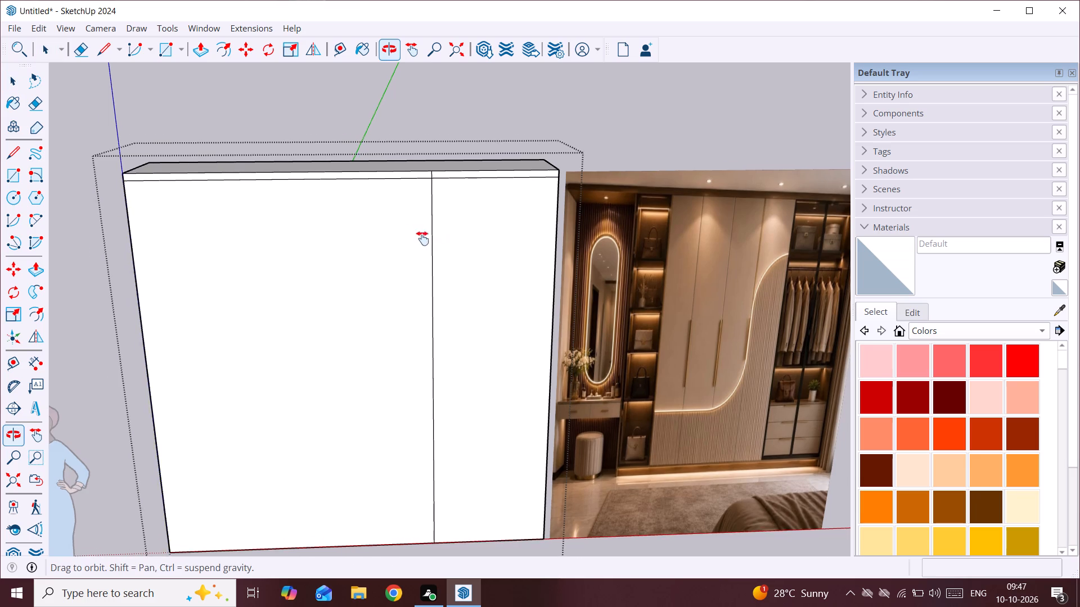
middle_click_drag(422, 238, 366, 216)
middle_click(366, 216, "shift")
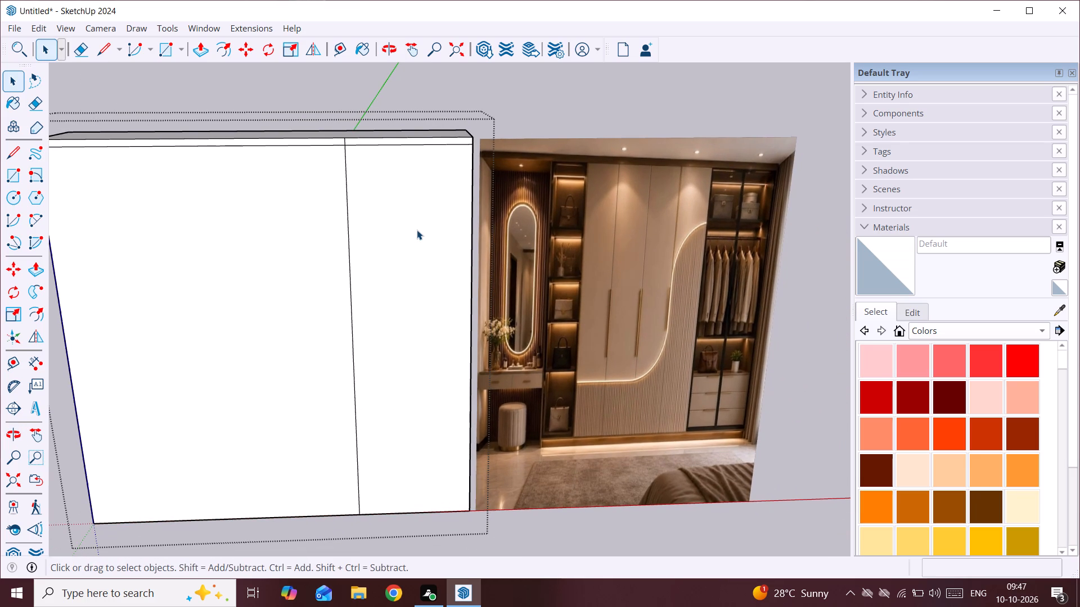
left_click(418, 230)
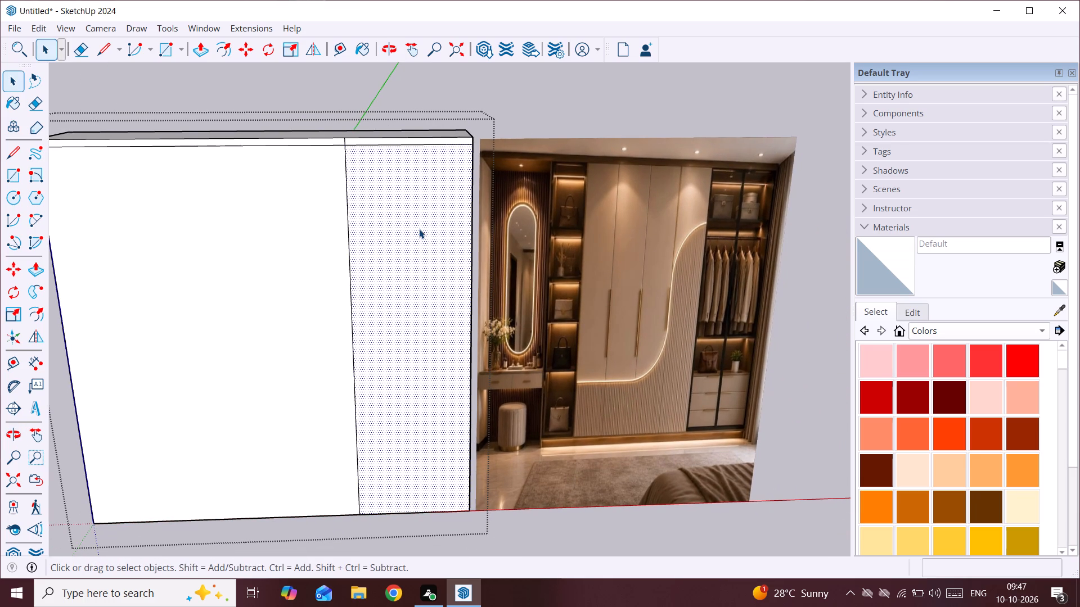
scroll(341, 240, "down", 2)
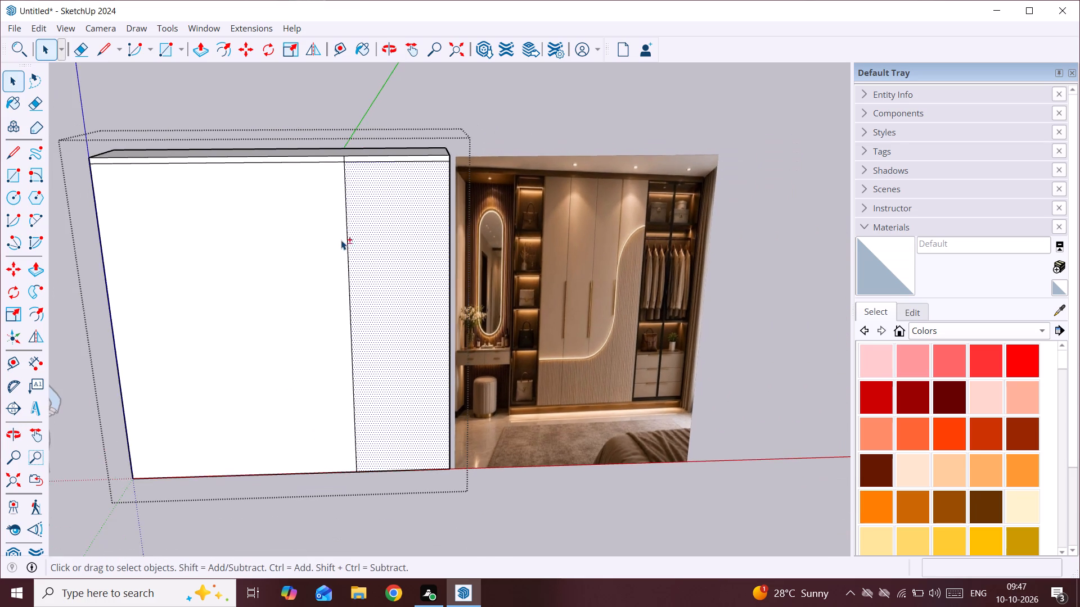
middle_click_drag(343, 240, 439, 234, "shift")
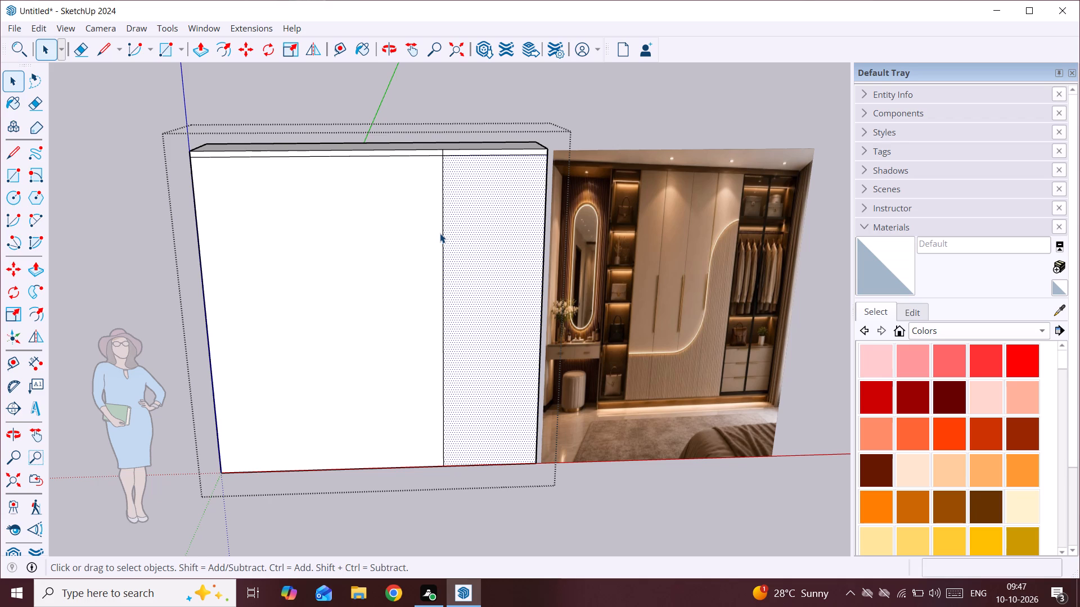
Place a vertical guide 1" from the front's dividing line, on the wider section's side.
key("t")
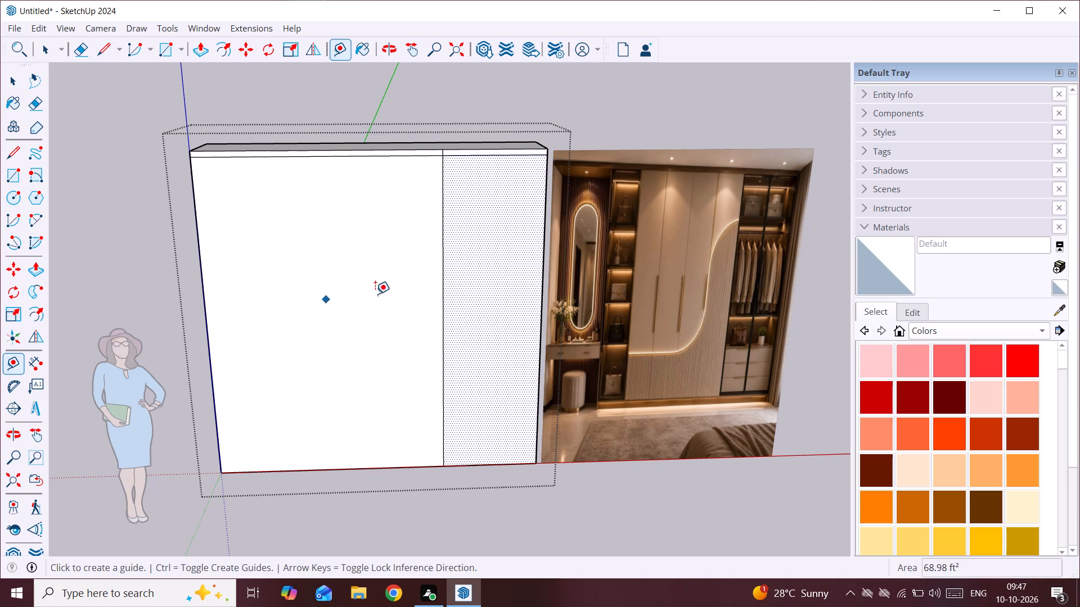
left_click(444, 268)
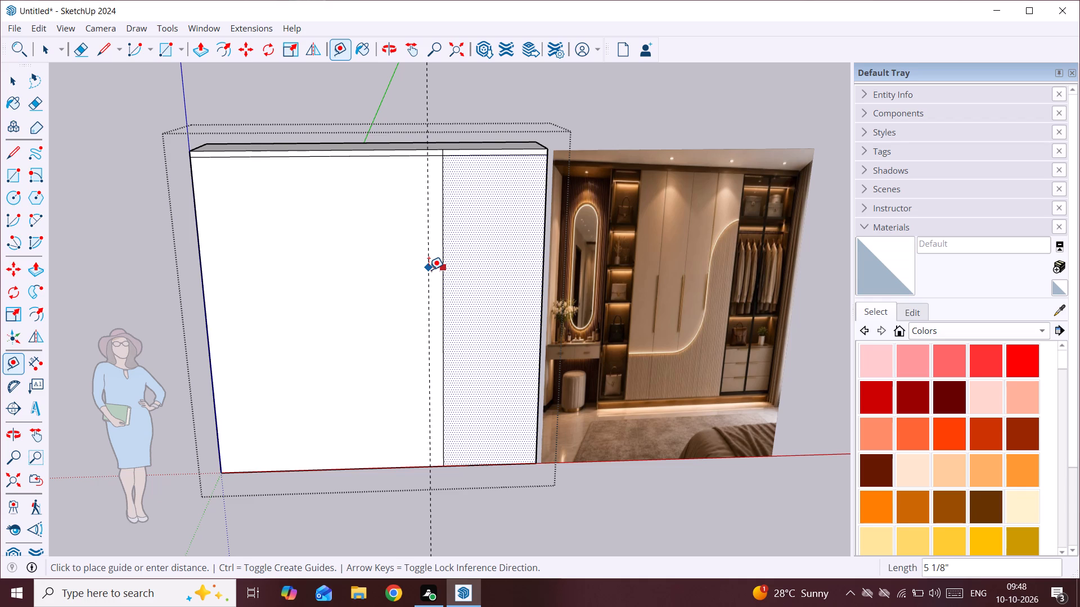
key("2")
key("BackSpace")
type("1\"")
key("Return")
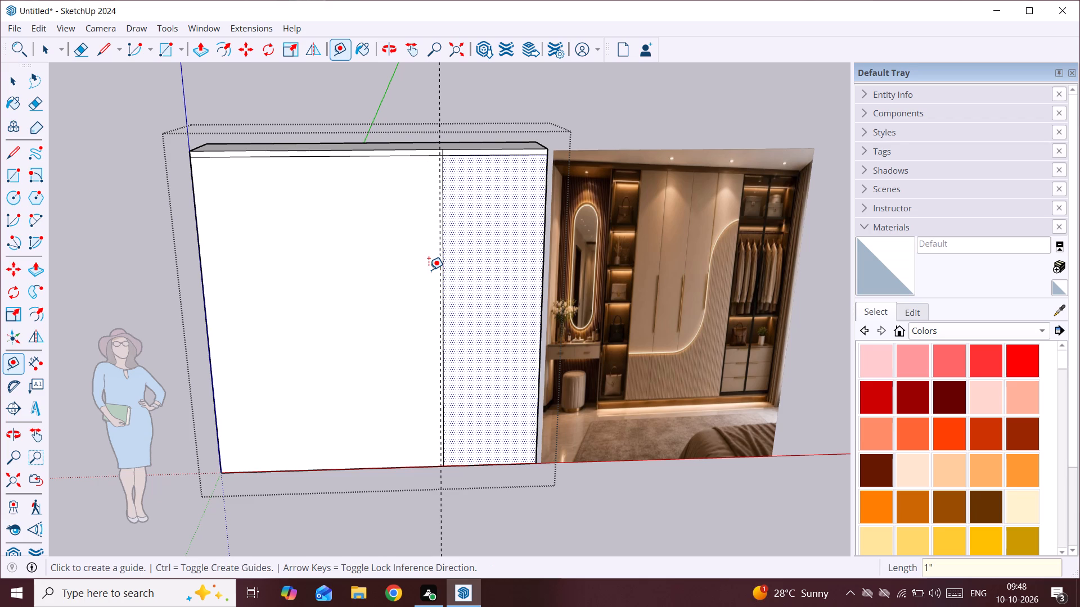
key("space")
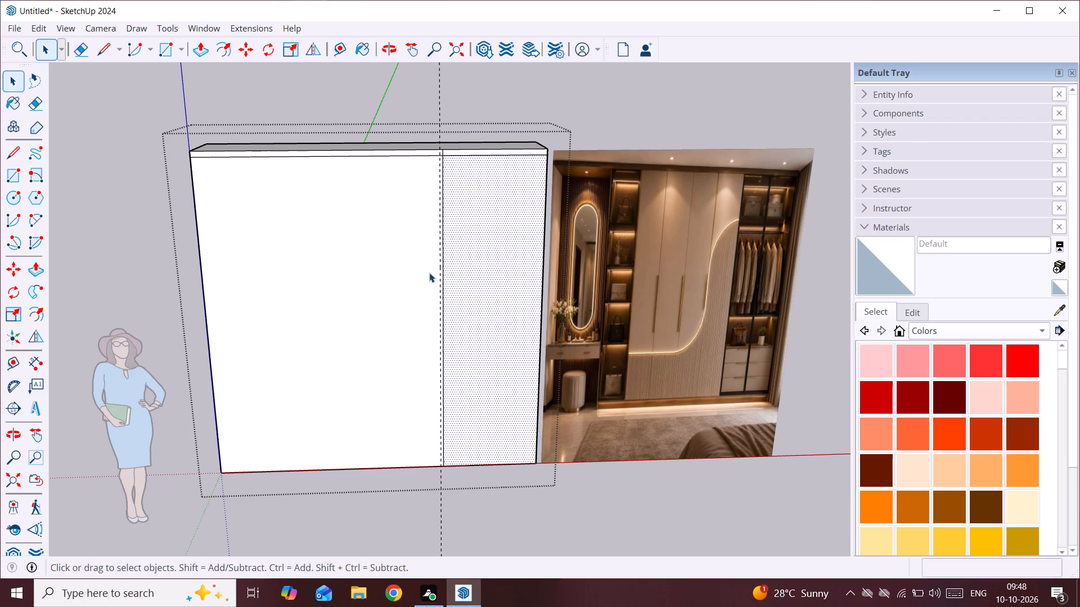
Push the box's bottom face up 3" as a new starting face to mark a band along the base.
scroll(425, 291, "down", 4)
middle_click_drag(401, 286, 435, 101)
scroll(405, 414, "down", 4)
middle_click_drag(395, 427, 398, 402)
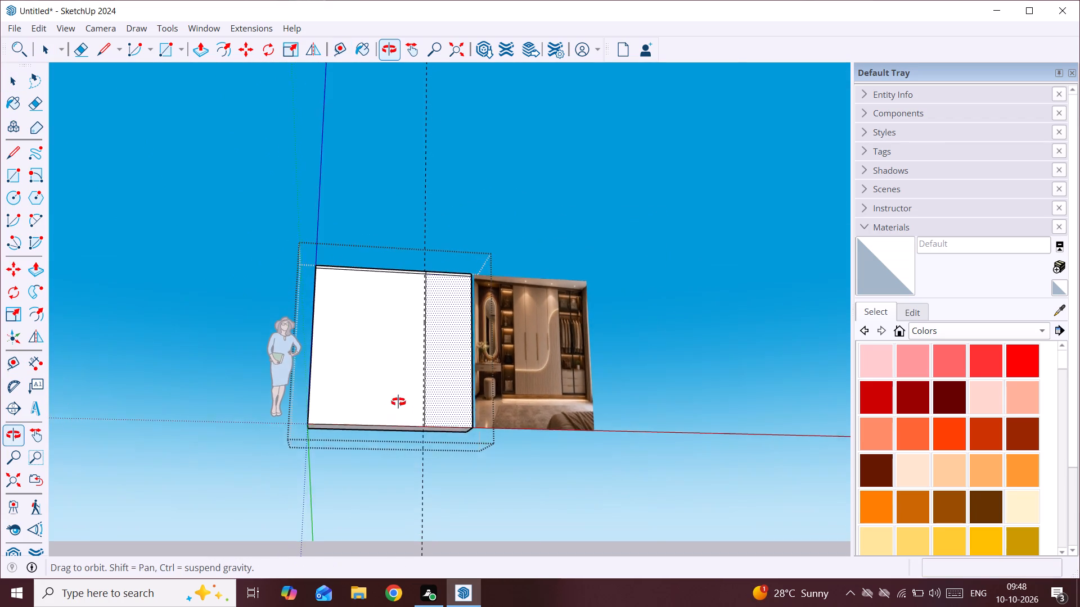
middle_click_drag(398, 402, 485, 289)
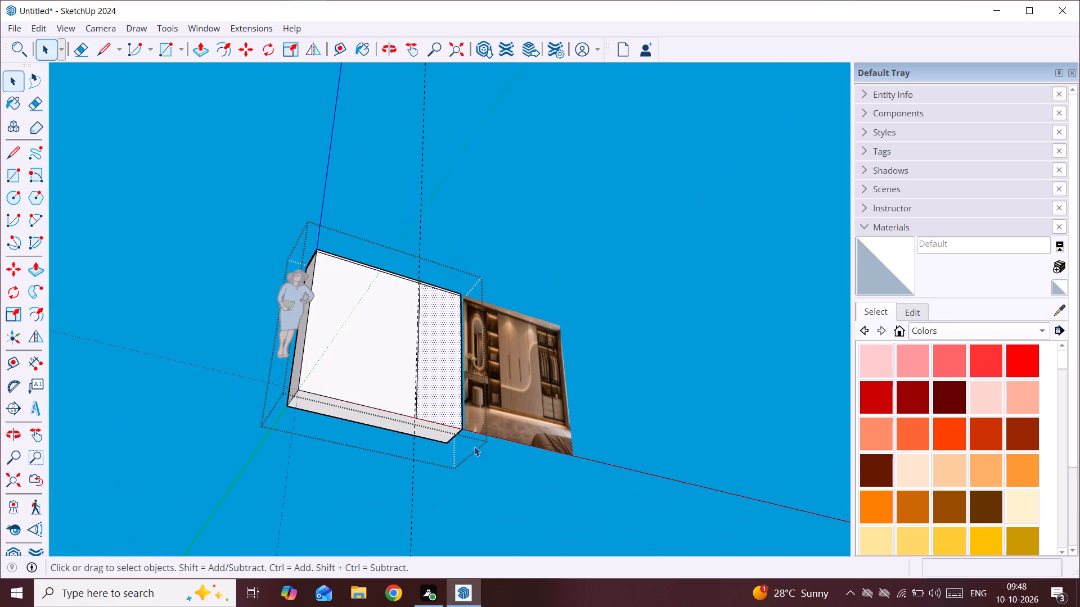
scroll(465, 466, "up", 3)
left_click(387, 406)
scroll(387, 406, "up", 4)
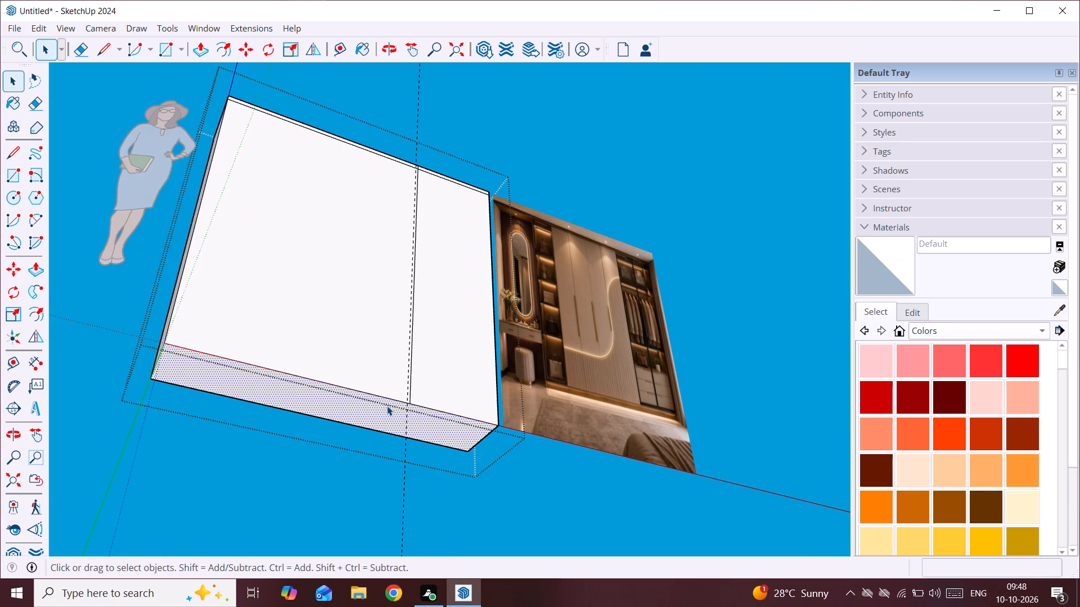
key("p")
left_click(387, 406)
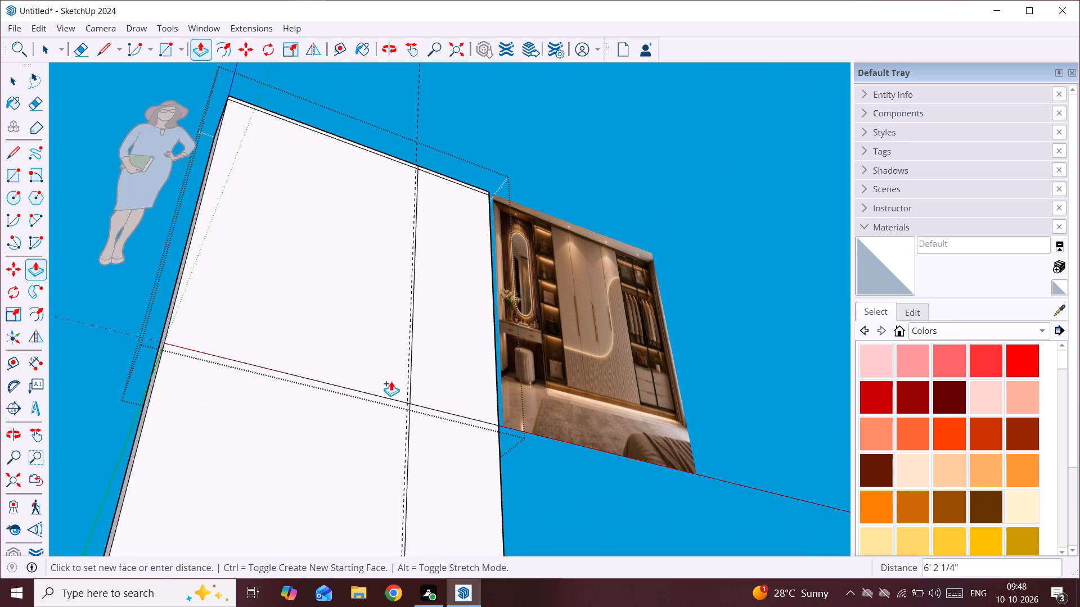
scroll(335, 295, "down", 6)
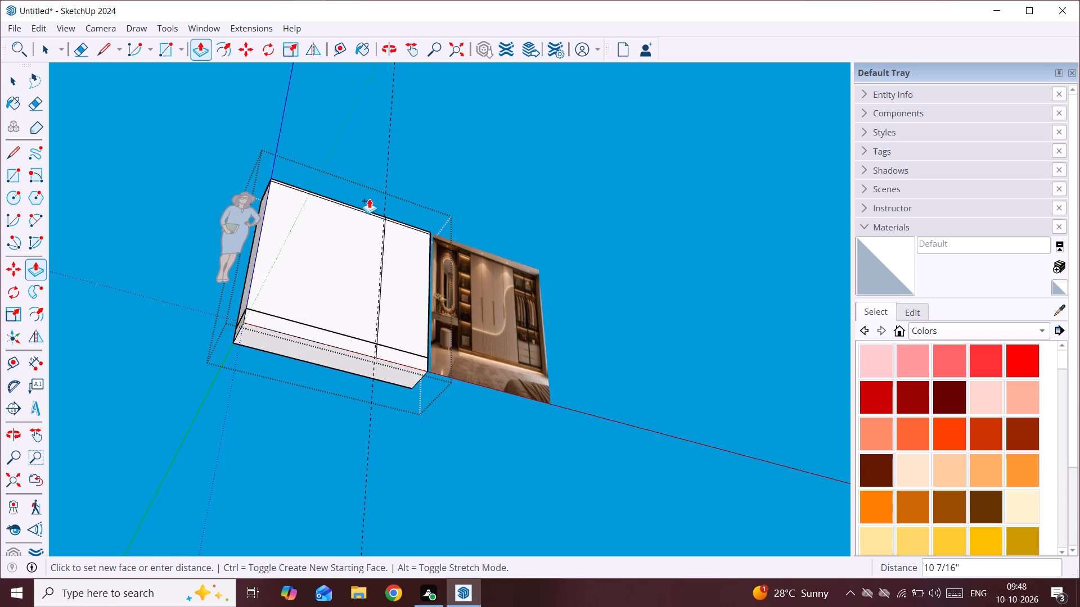
type("3\"")
key("Return")
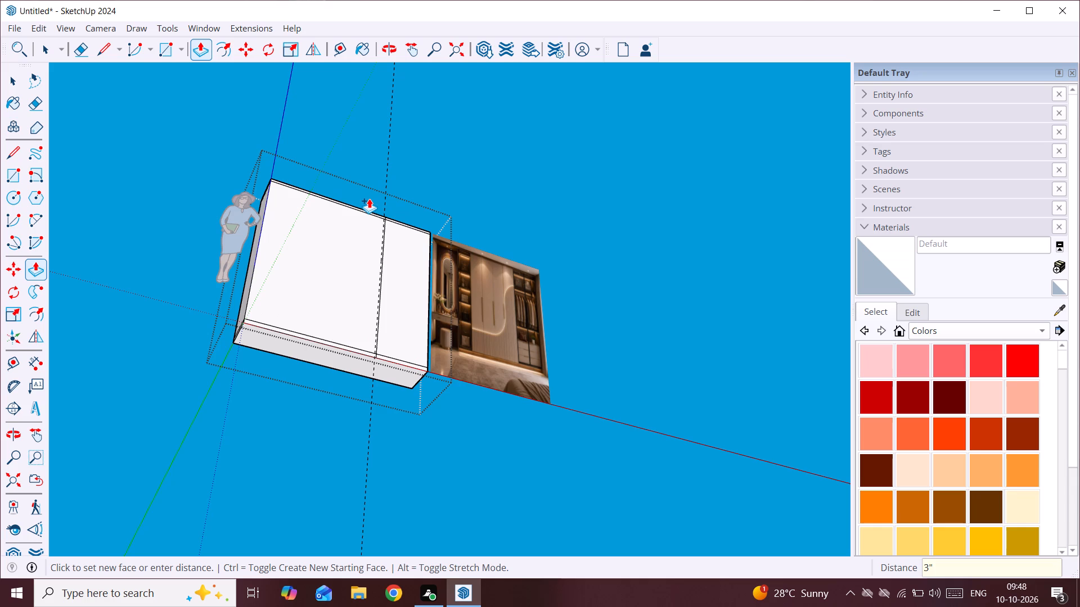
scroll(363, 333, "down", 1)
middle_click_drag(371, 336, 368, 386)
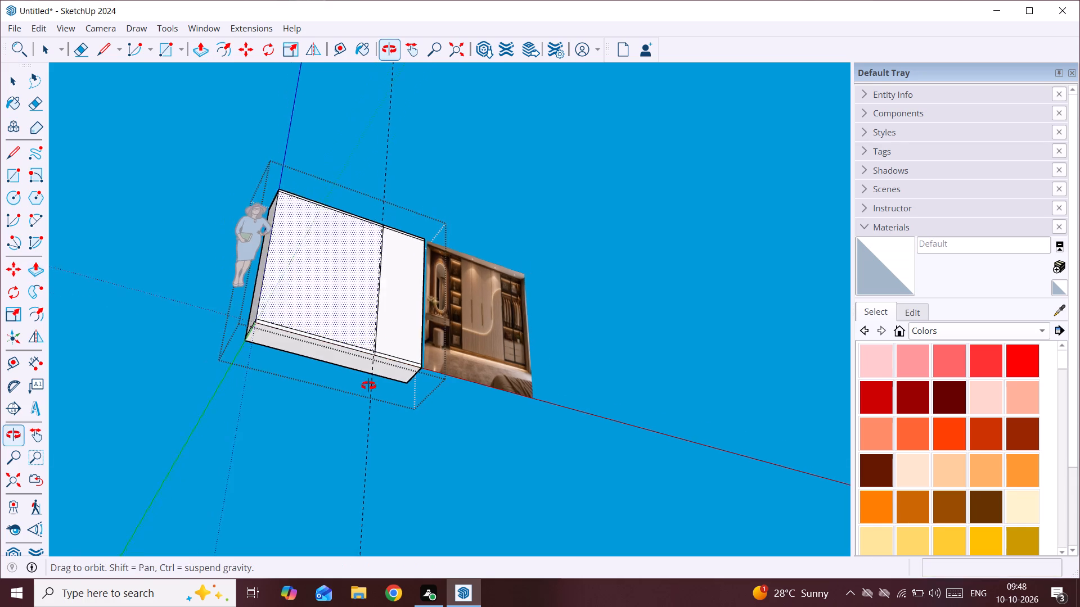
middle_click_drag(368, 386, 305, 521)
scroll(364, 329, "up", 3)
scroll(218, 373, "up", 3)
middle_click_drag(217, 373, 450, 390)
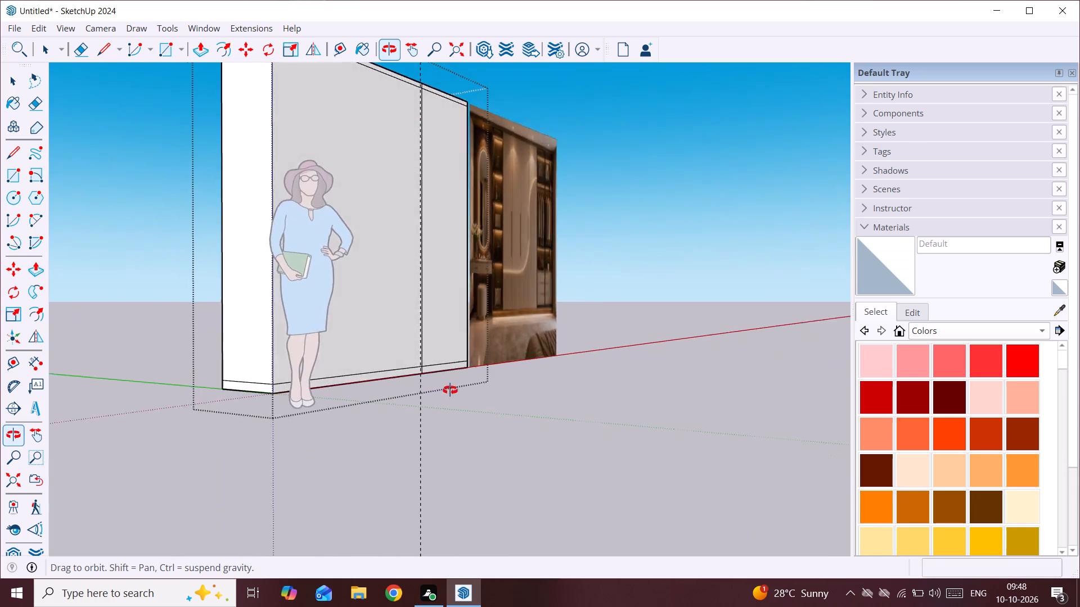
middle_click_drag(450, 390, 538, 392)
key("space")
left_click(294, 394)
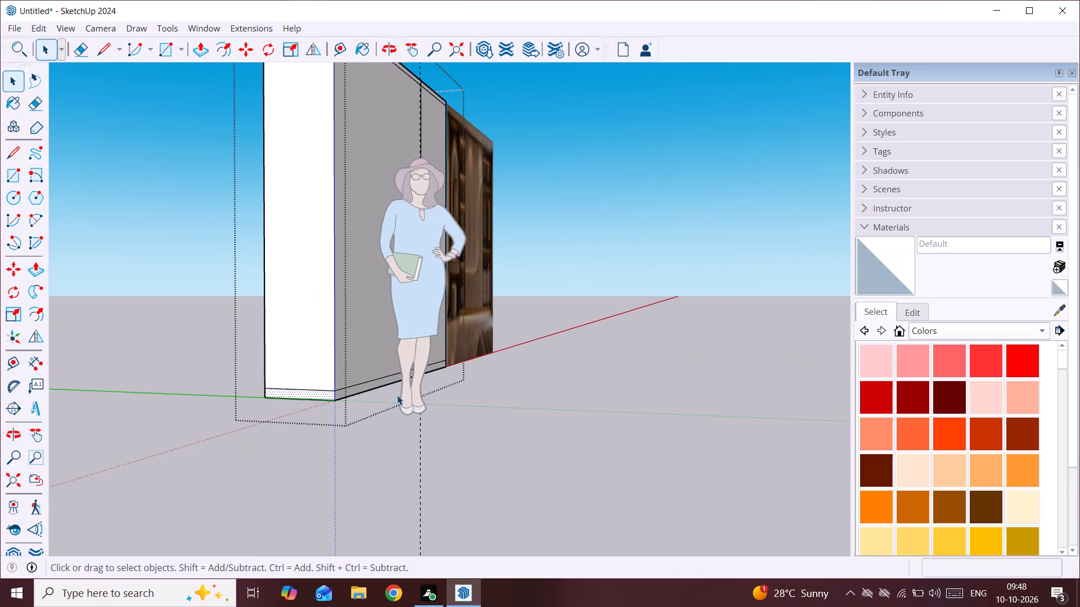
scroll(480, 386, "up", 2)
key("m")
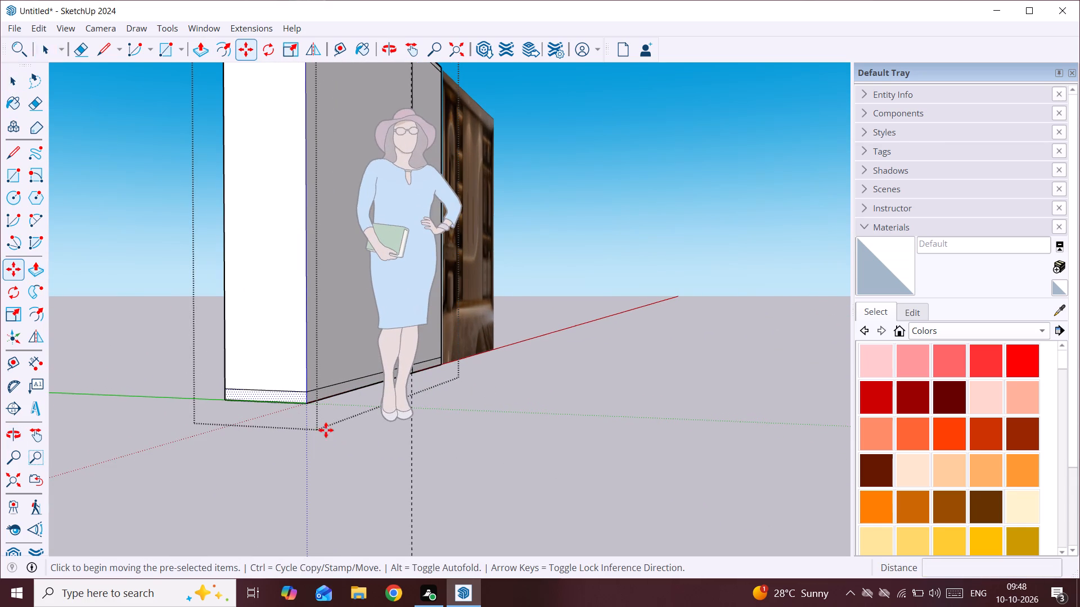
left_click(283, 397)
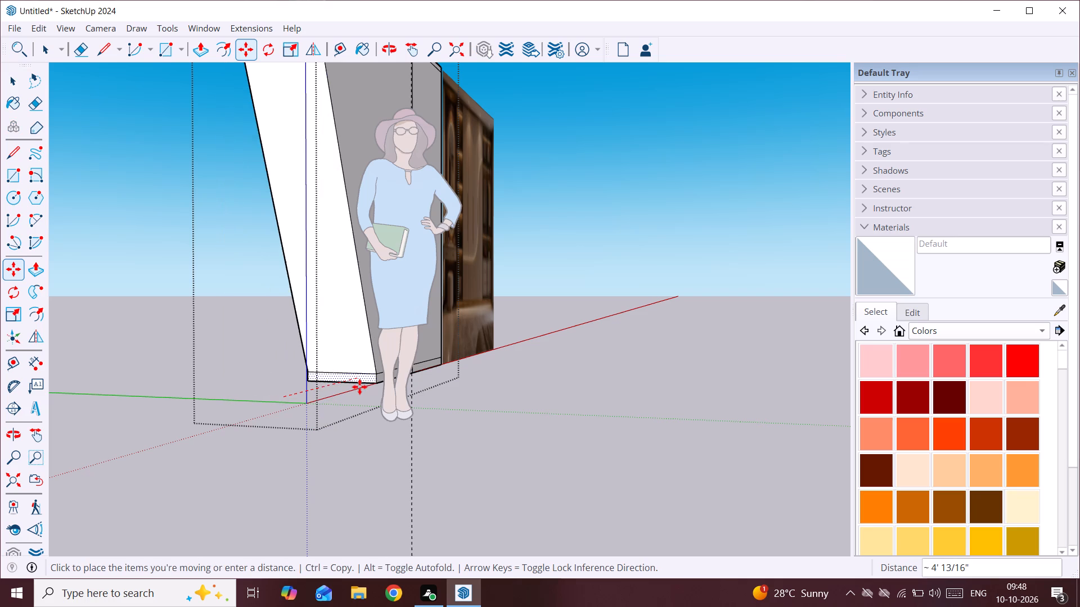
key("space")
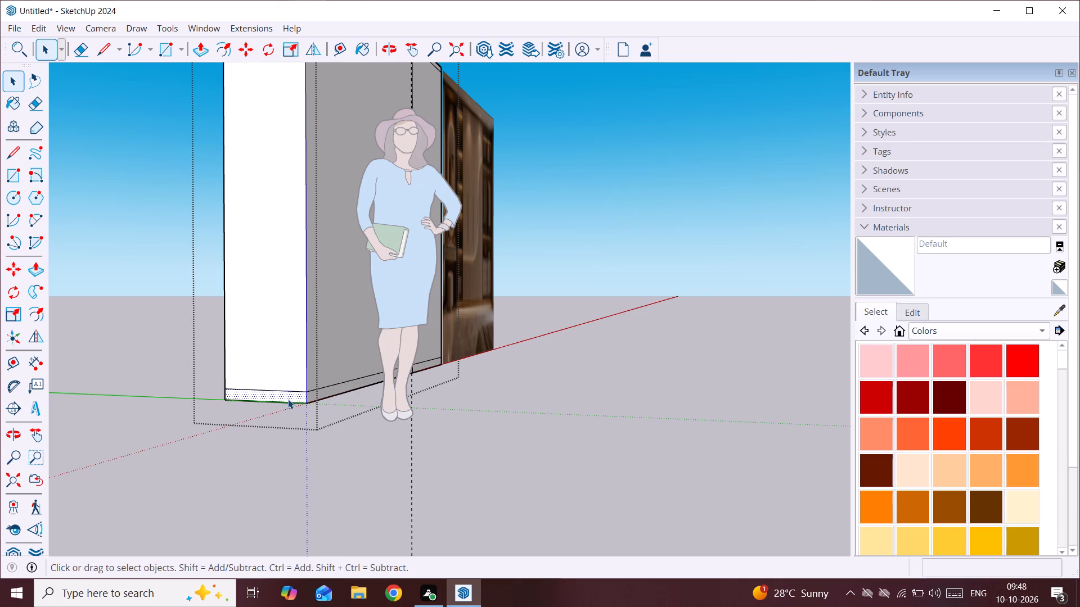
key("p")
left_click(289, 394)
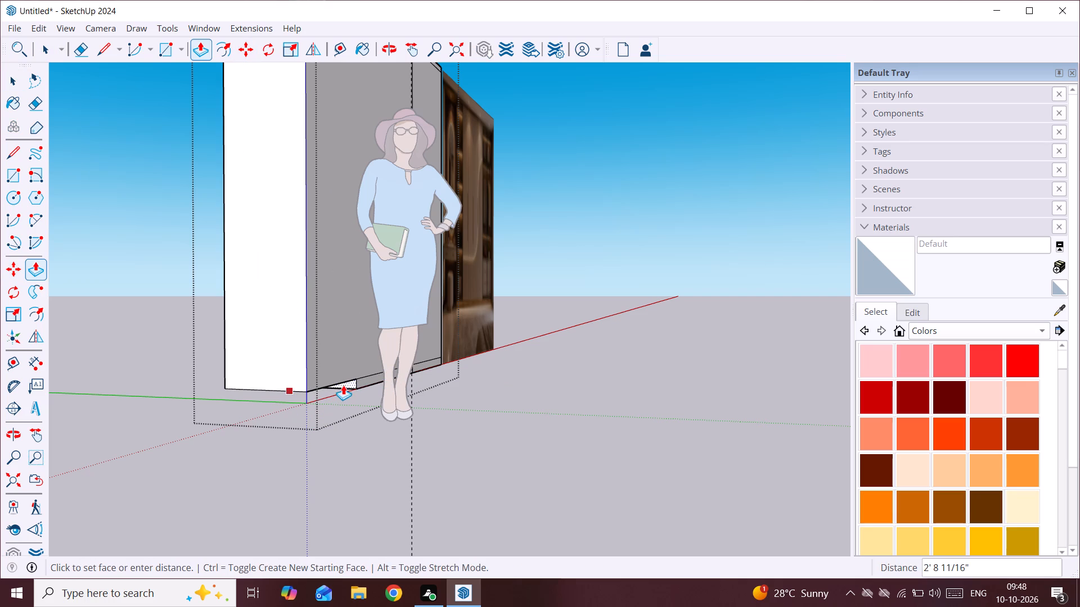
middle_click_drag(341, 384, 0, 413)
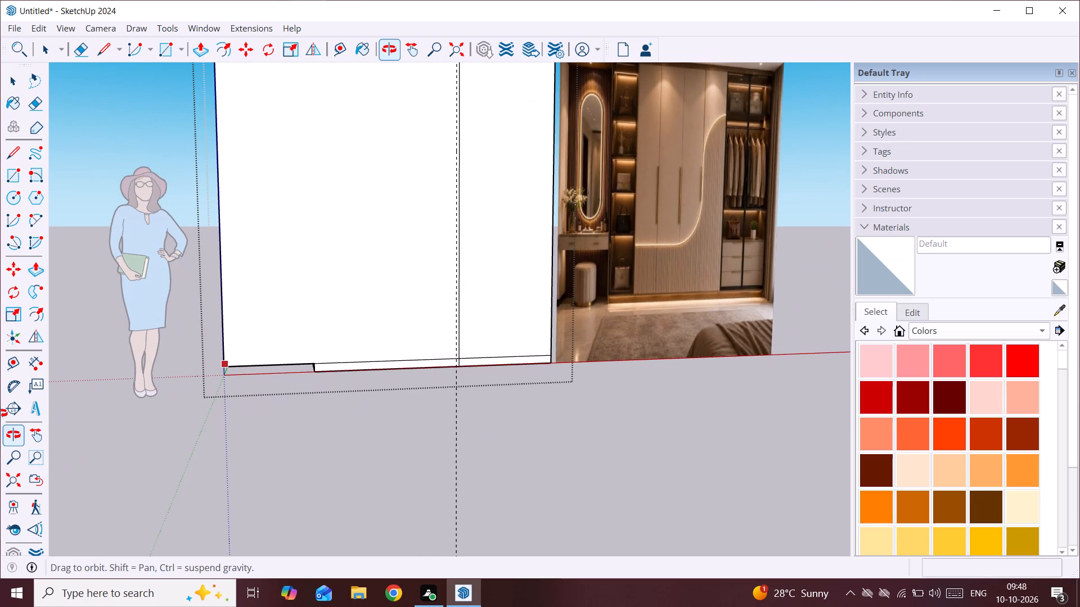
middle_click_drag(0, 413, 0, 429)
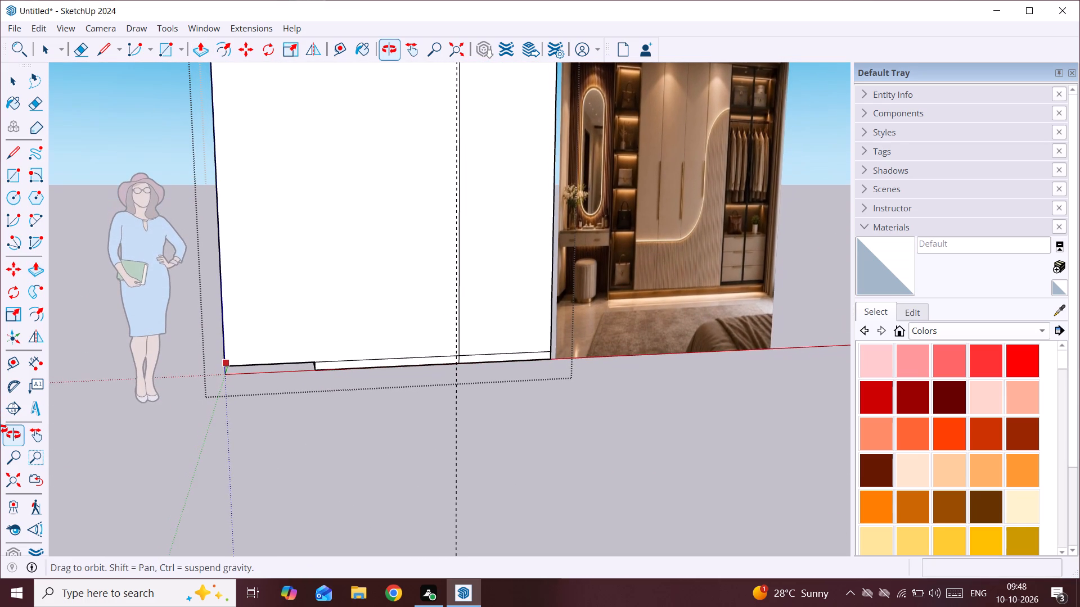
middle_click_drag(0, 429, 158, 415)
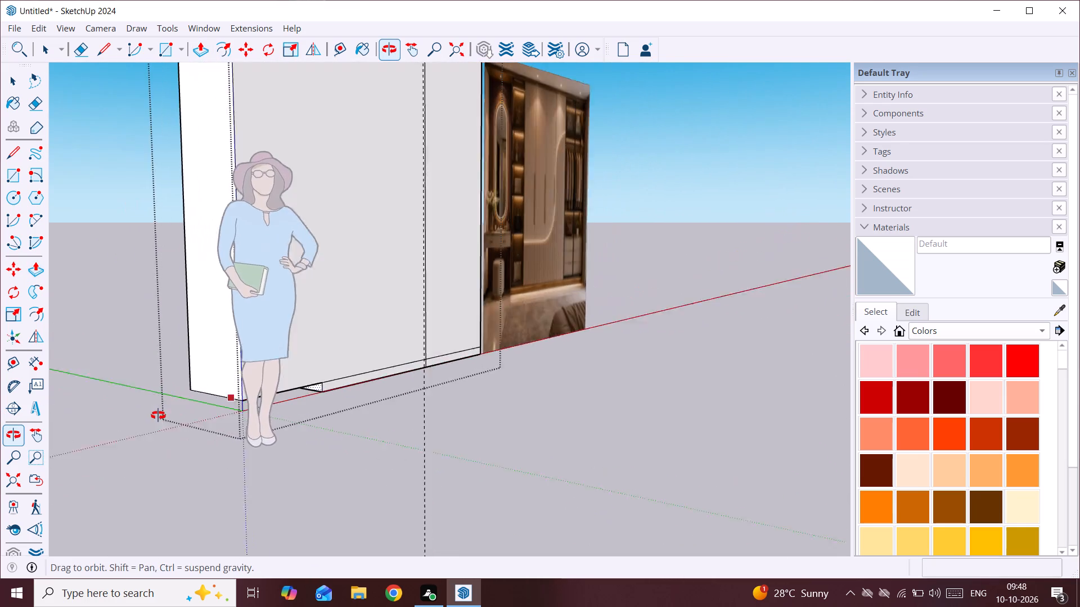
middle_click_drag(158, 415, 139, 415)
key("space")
Finish editing the box group and review its marked front beside the reference image.
scroll(991, 379, "down", 4)
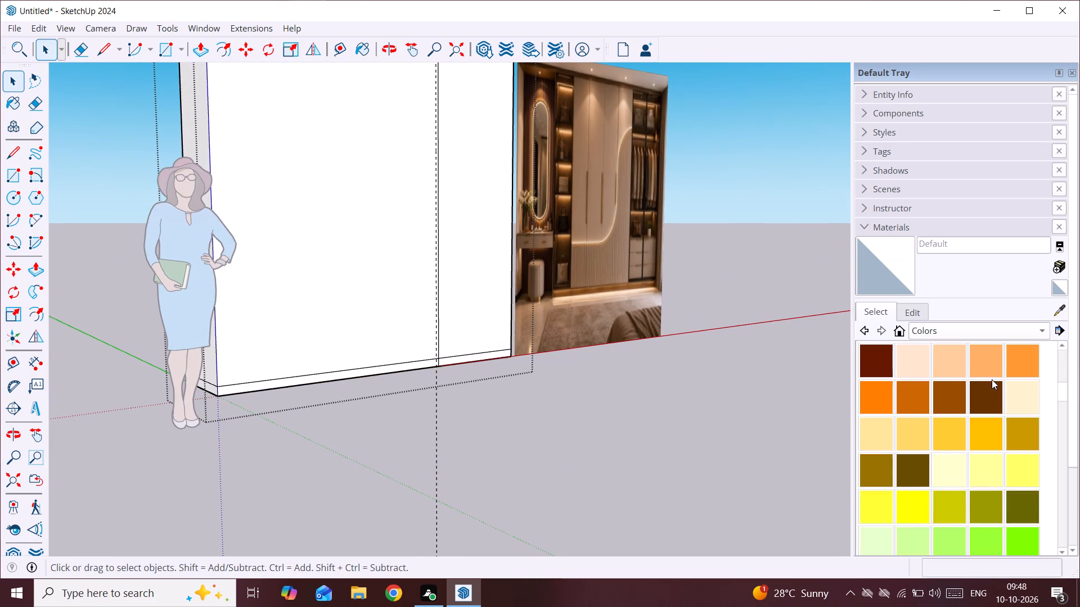
scroll(985, 378, "down", 3)
scroll(678, 377, "down", 4)
middle_click_drag(682, 393, 596, 475, "shift")
middle_click_drag(515, 486, 415, 464)
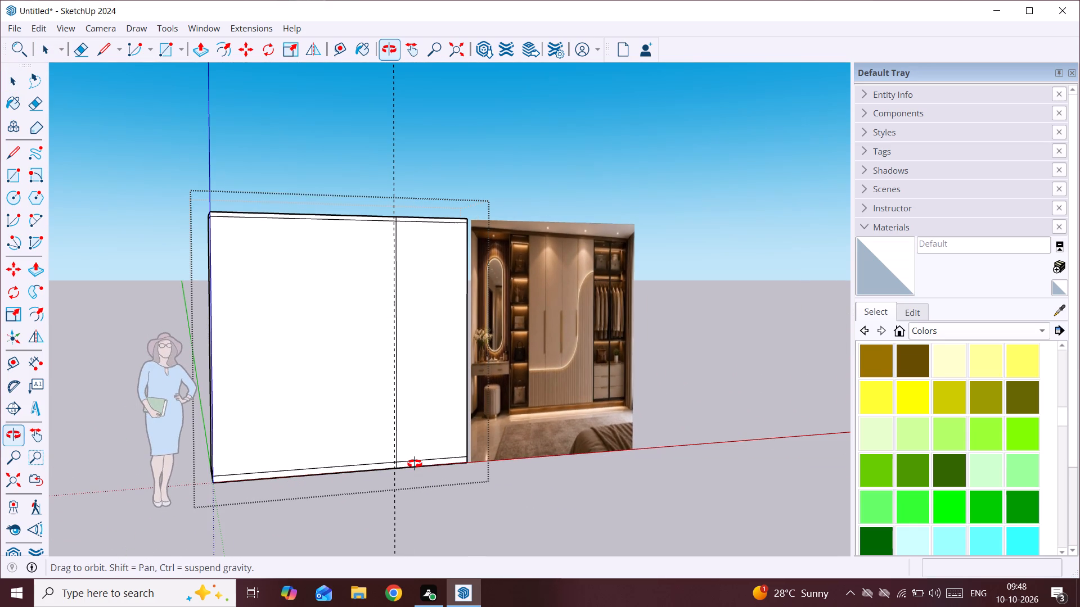
middle_click_drag(415, 464, 424, 419)
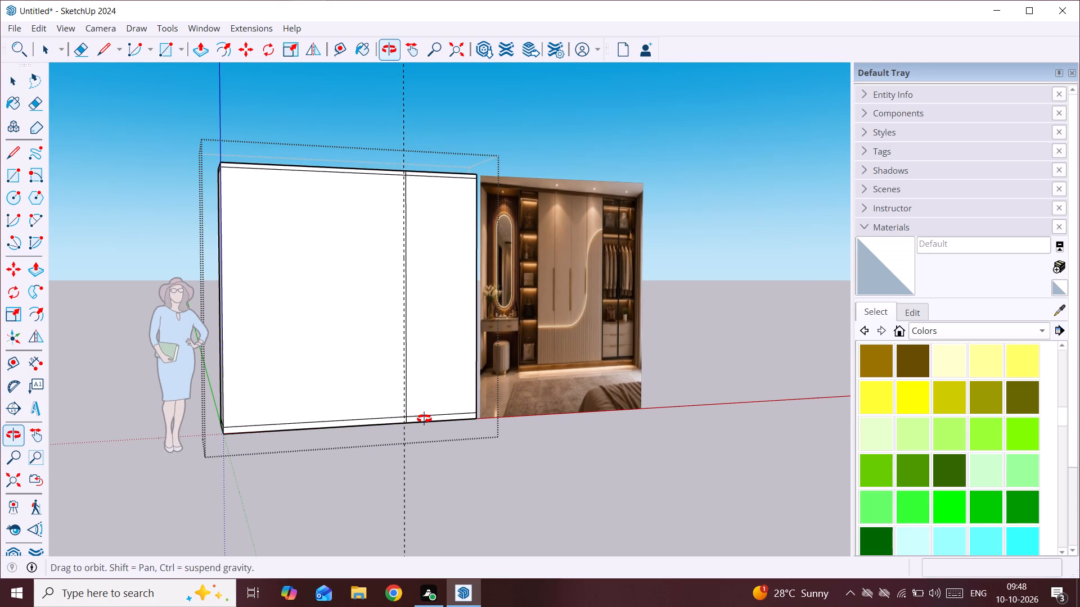
middle_click_drag(424, 419, 424, 418)
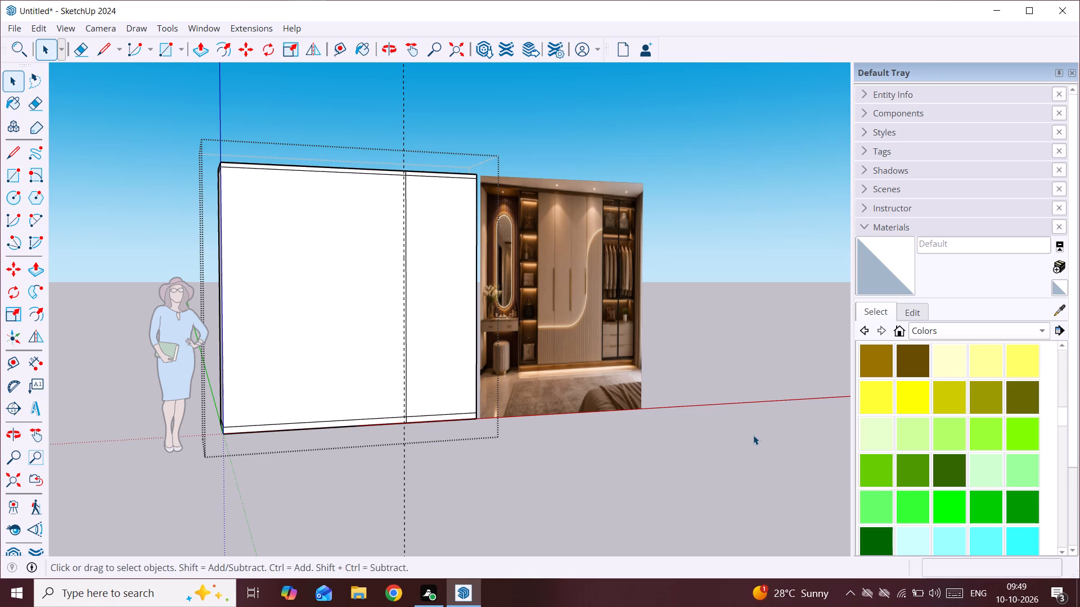
left_click(608, 449)
scroll(330, 463, "up", 2)
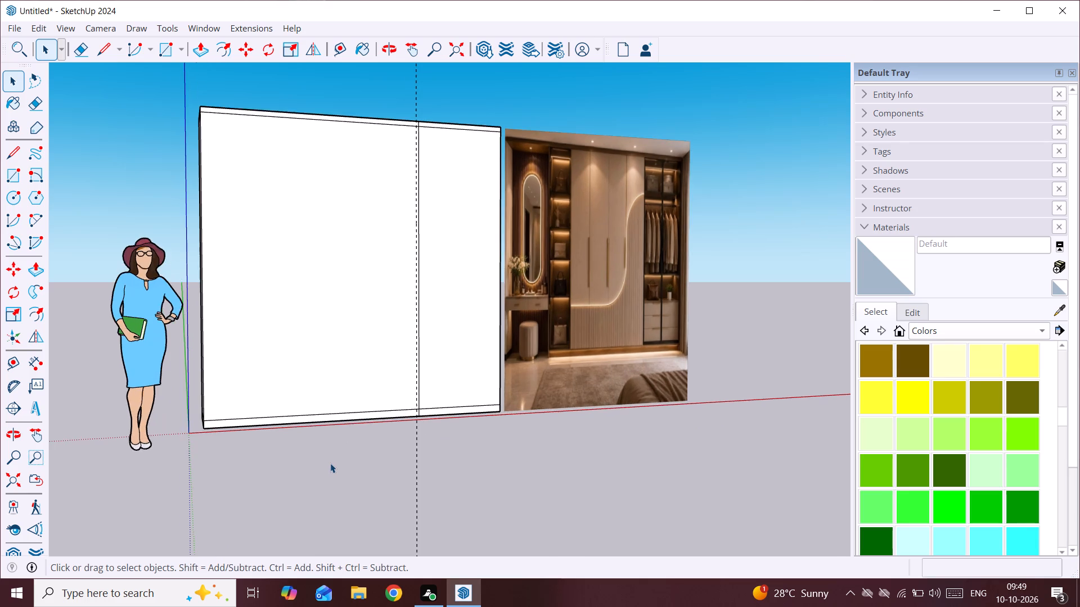
middle_click_drag(330, 461, 341, 520)
scroll(323, 520, "up", 1)
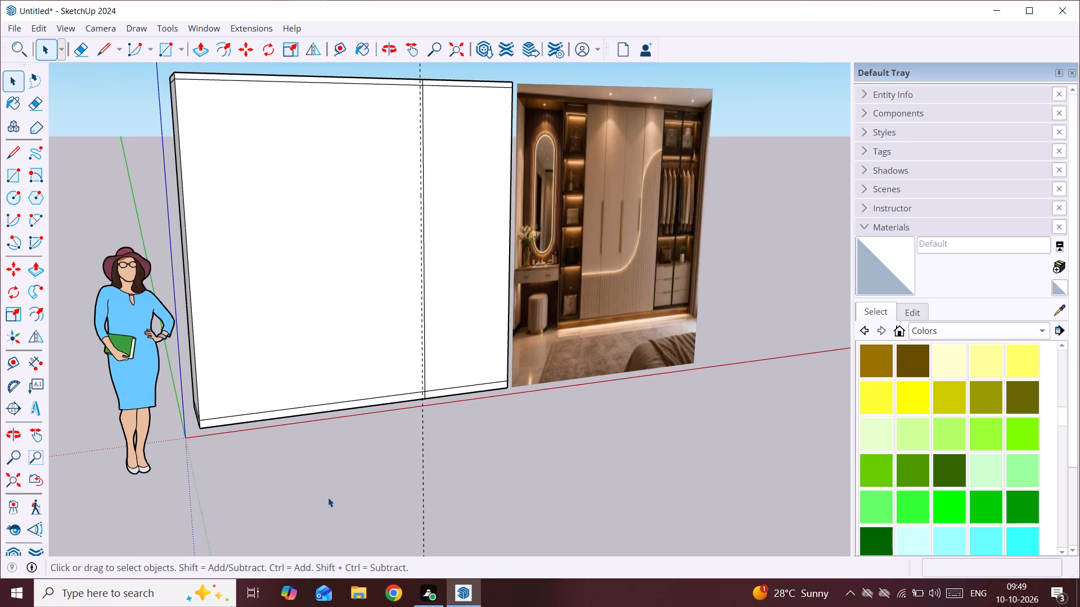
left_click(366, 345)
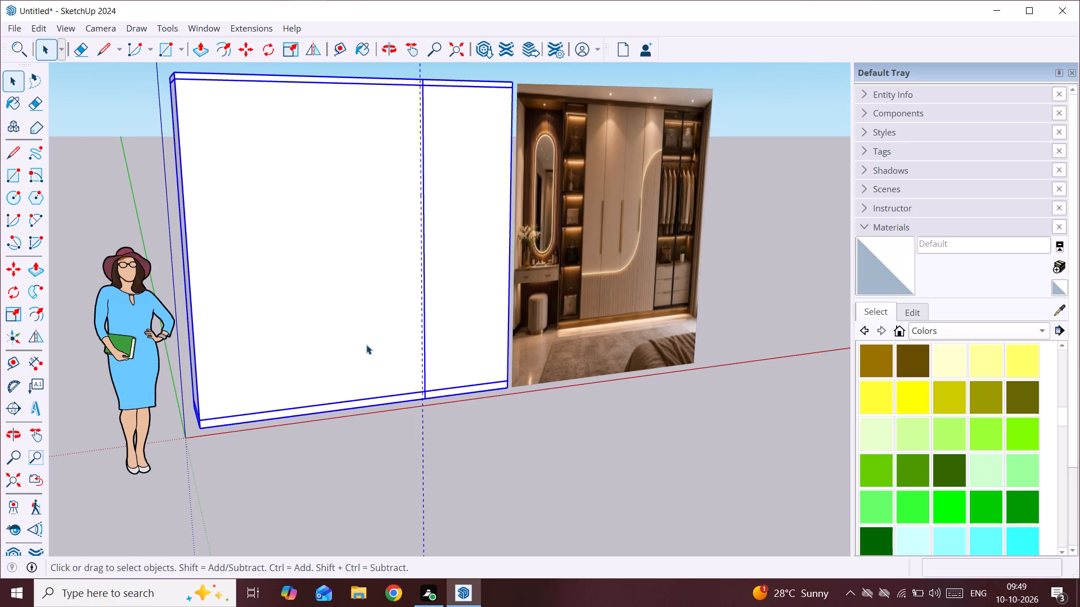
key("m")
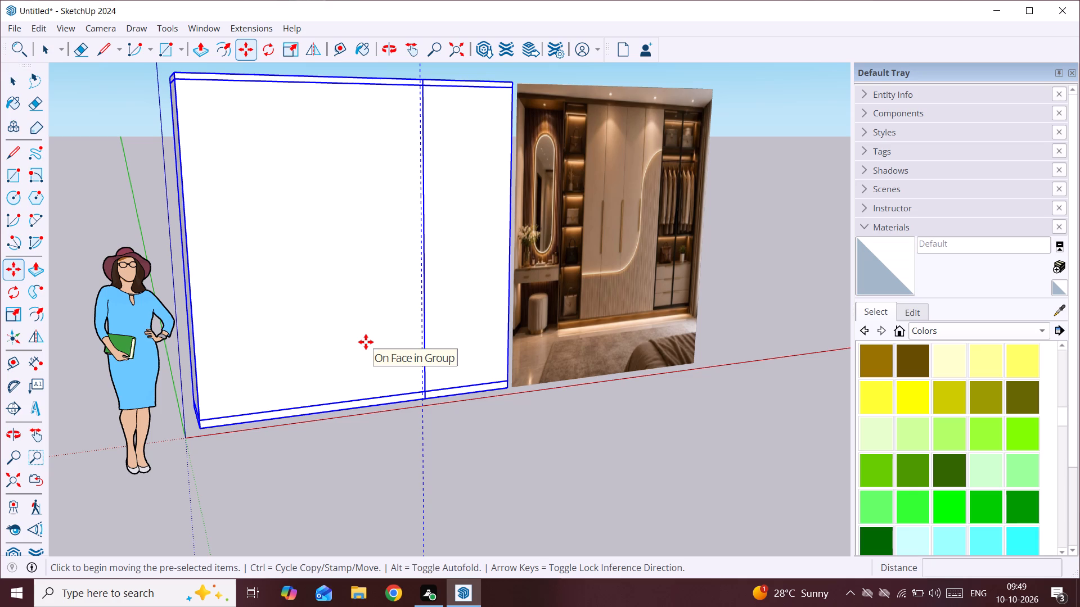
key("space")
Draw a horizontal rectangle about 10' 6" by 7' on the ground, from the origin and extending under and behind the box.
scroll(303, 430, "down", 2)
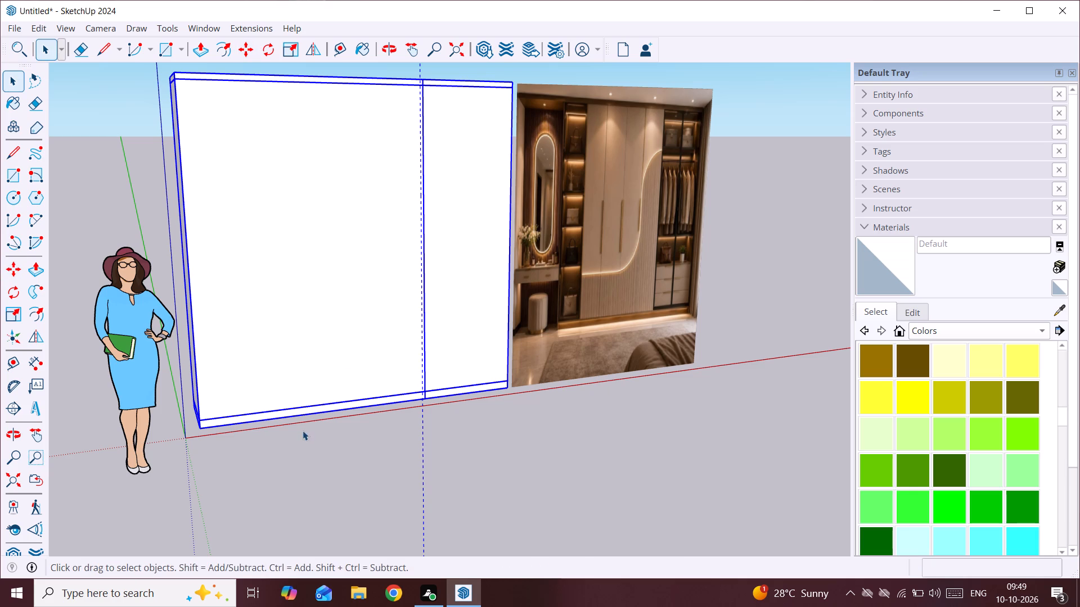
scroll(303, 431, "down", 3)
middle_click_drag(305, 431, 227, 455)
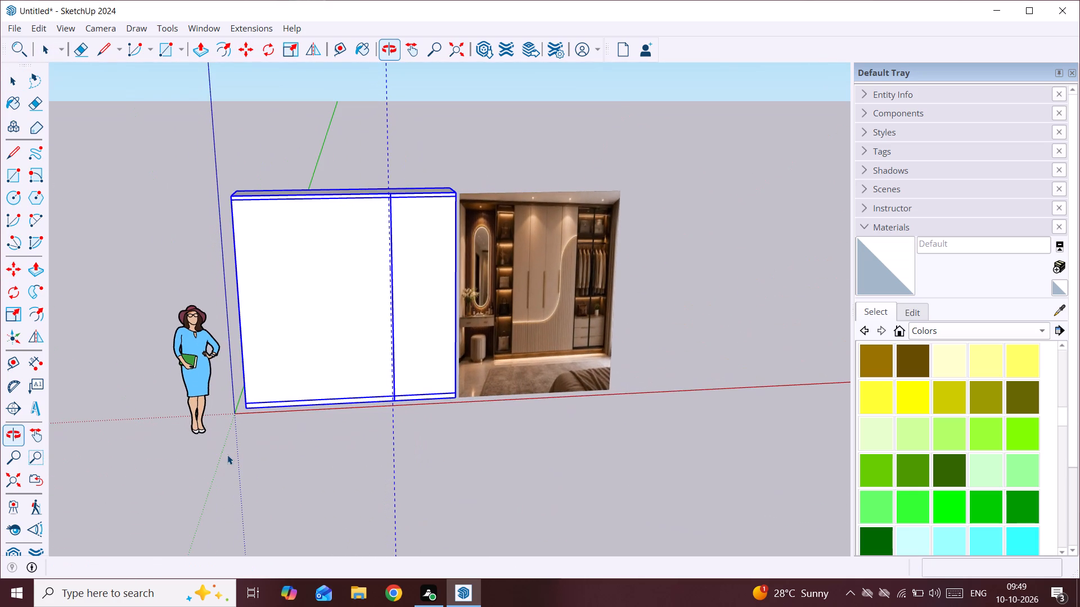
key("r")
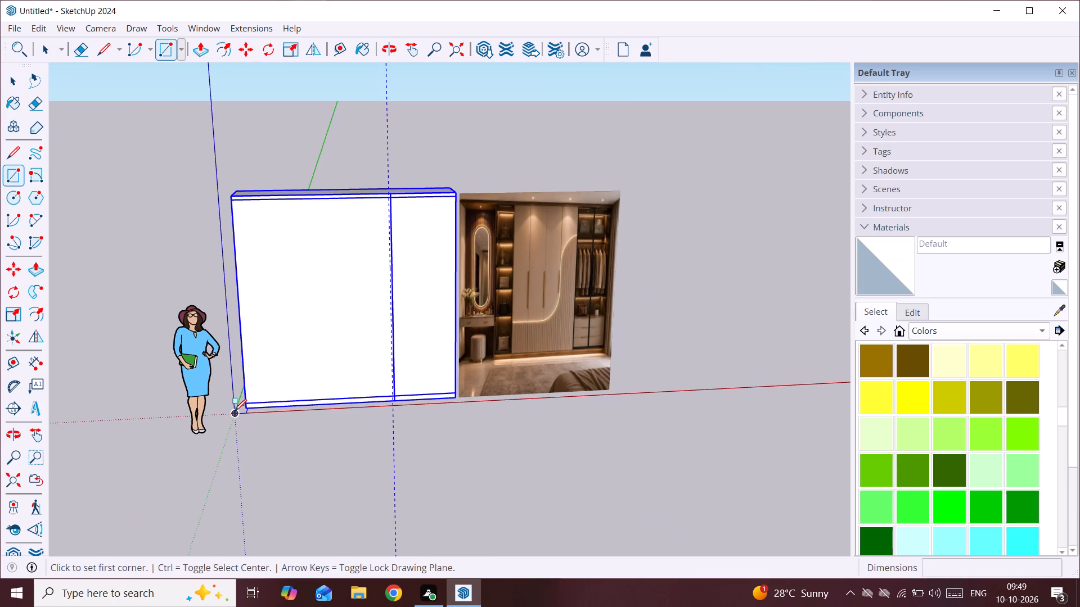
left_click(233, 414)
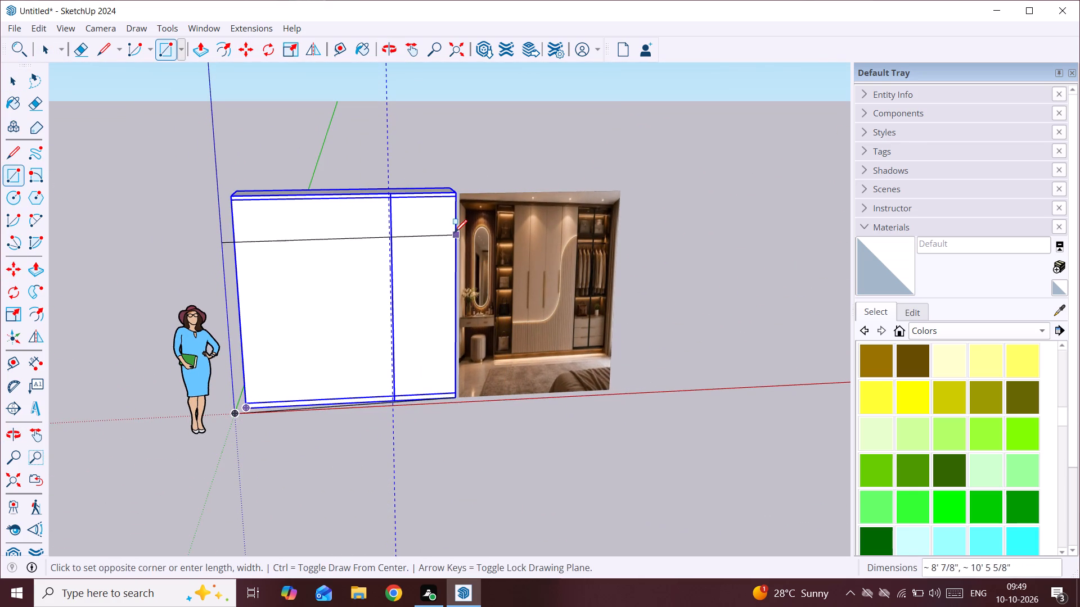
key("Up")
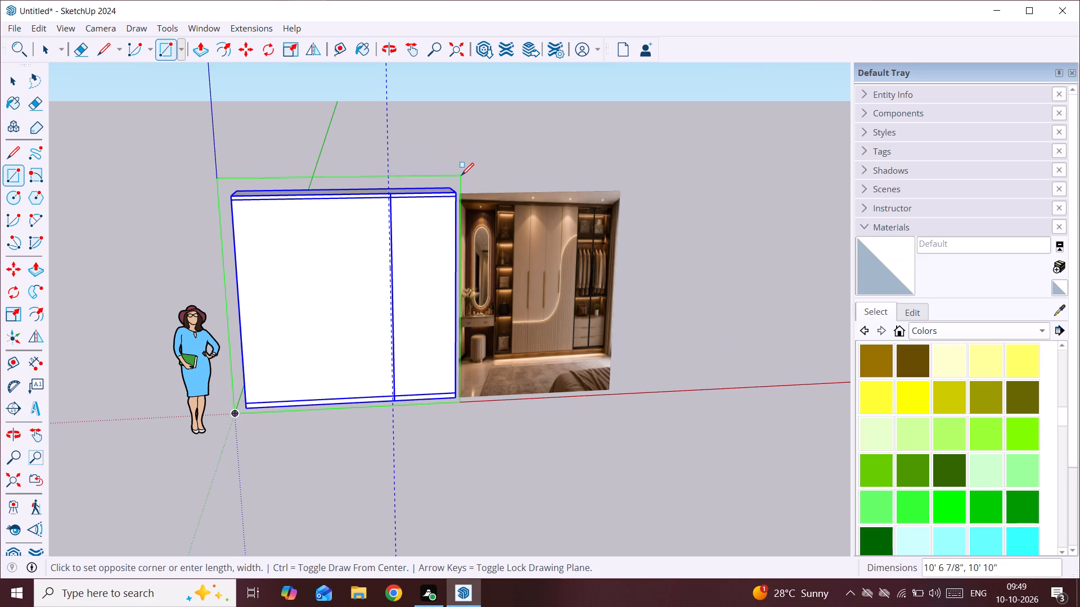
middle_click_drag(440, 228, 1079, 201)
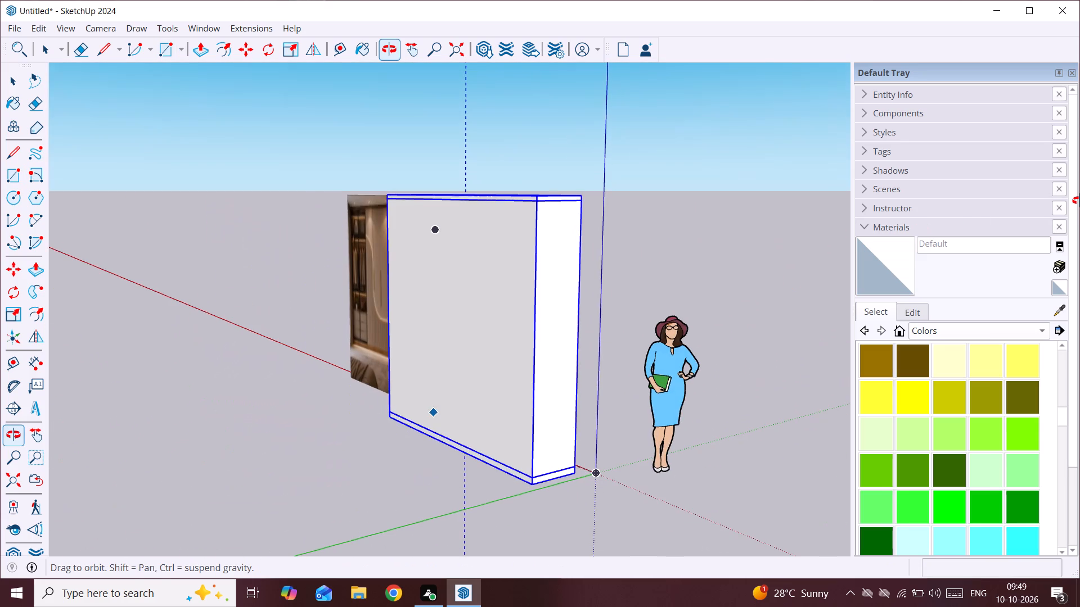
middle_click_drag(1079, 201, 1079, 201)
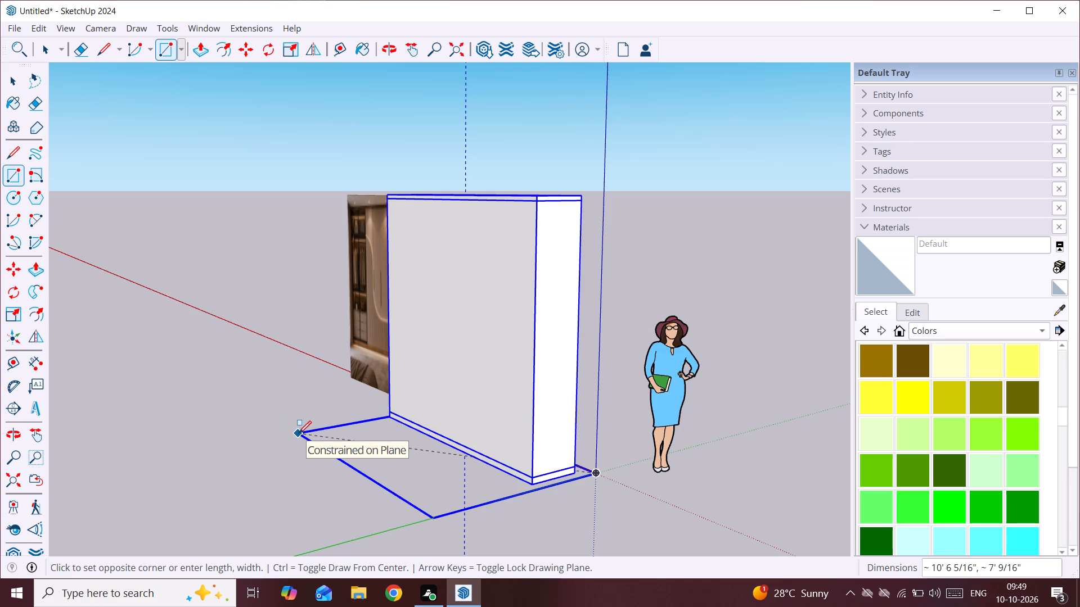
left_click(299, 433)
scroll(705, 439, "down", 3)
middle_click_drag(780, 440, 60, 456)
scroll(250, 454, "up", 2)
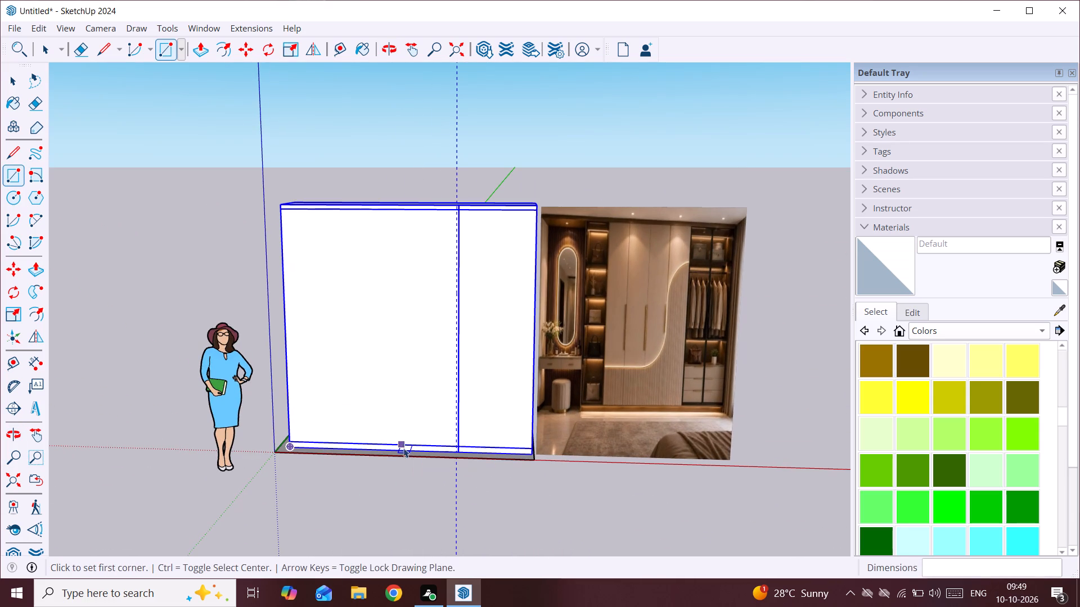
Make the ground rectangle's face and edges into a separate group.
key("space")
left_click(409, 451)
scroll(410, 452, "up", 3)
middle_click_drag(412, 454, 410, 452)
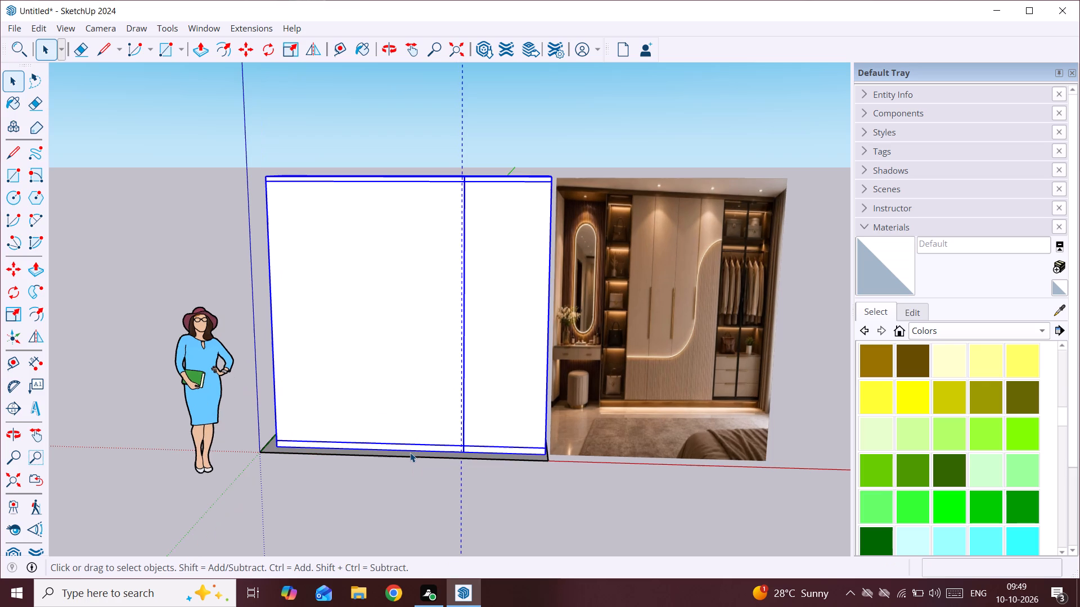
middle_click_drag(410, 452, 421, 559)
double_click(445, 443)
left_click(312, 529)
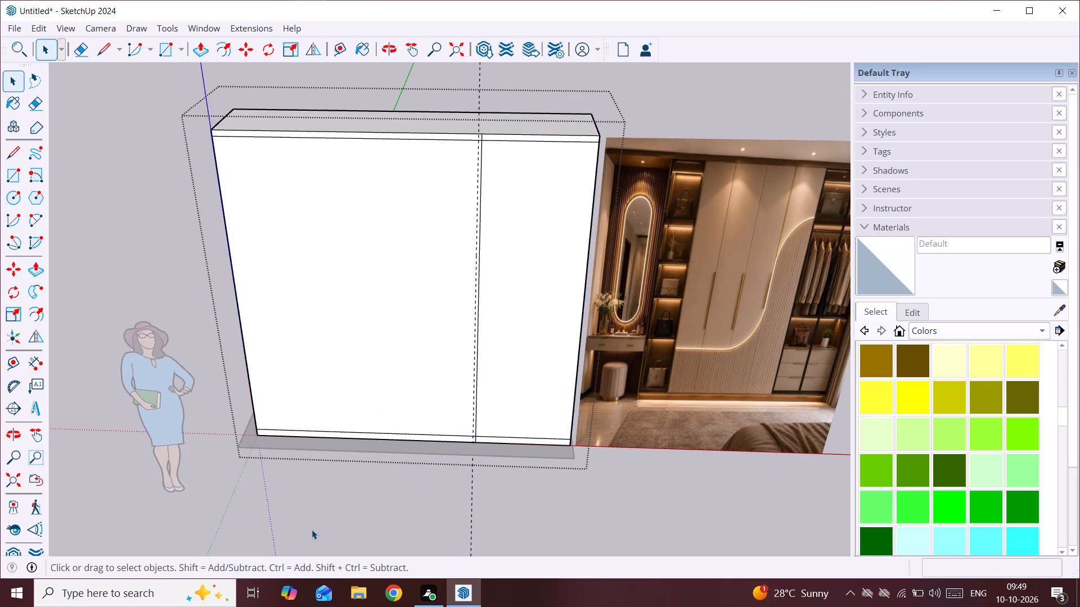
left_click(398, 450)
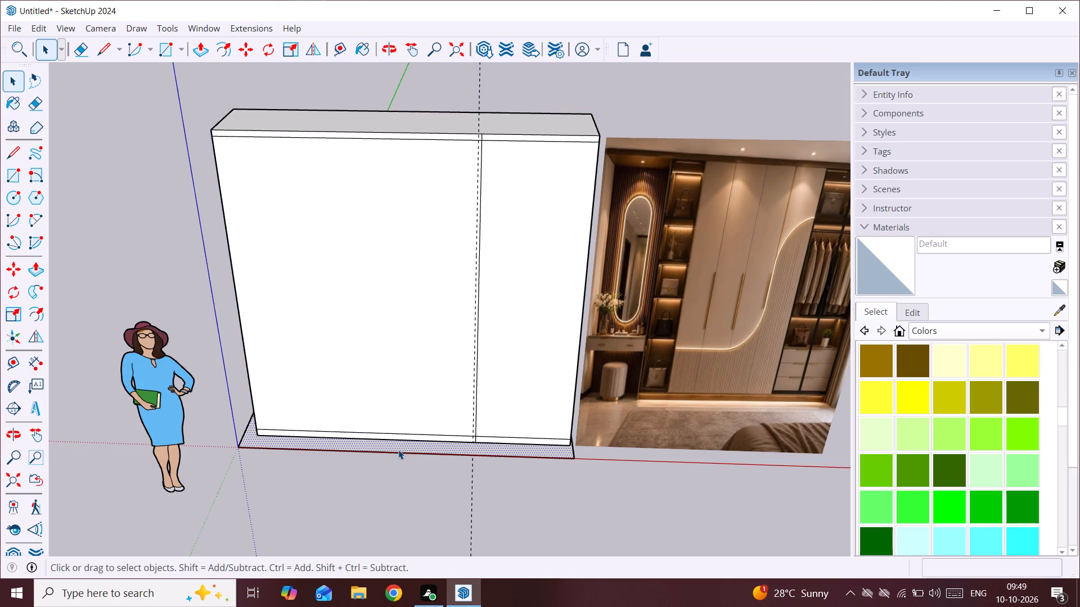
double_click(398, 450)
right_click(398, 450)
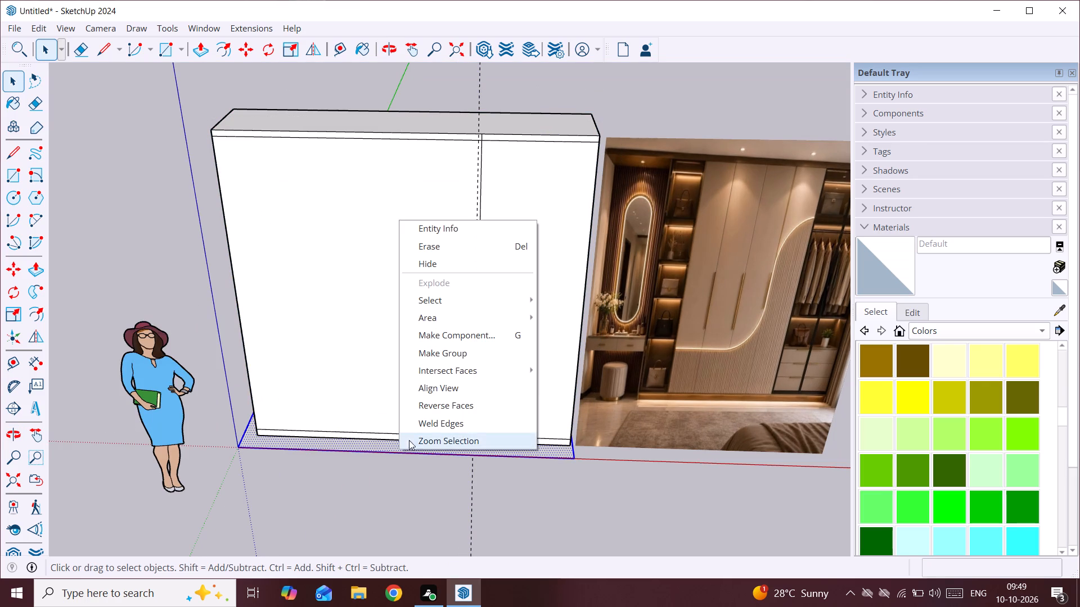
left_click(484, 353)
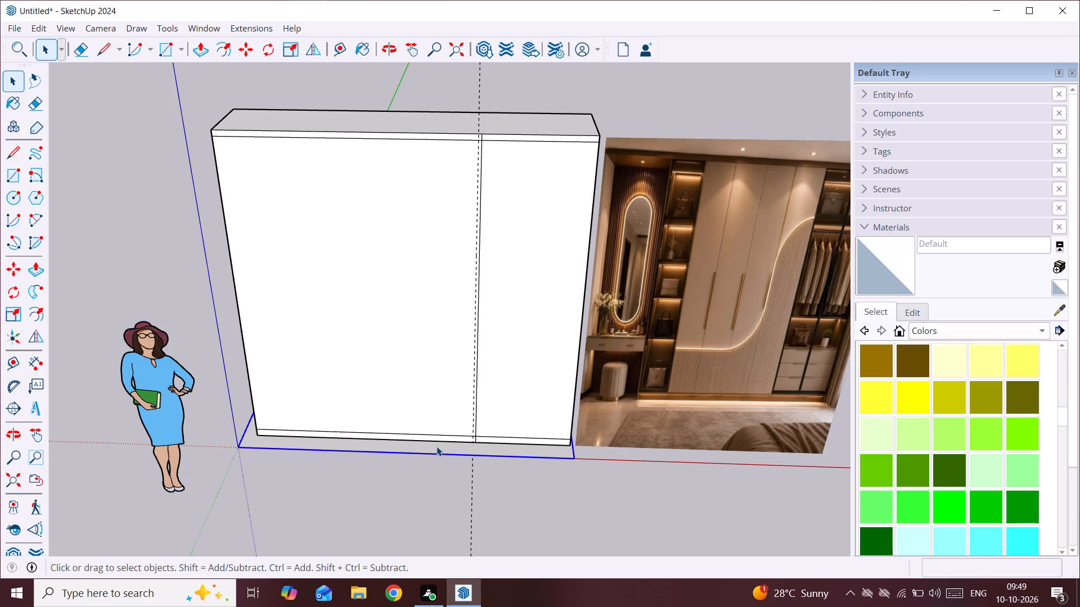
Open the ground rectangle's group and Push/Pull its face up 6" to form a base platform.
double_click(436, 446)
left_click(436, 446)
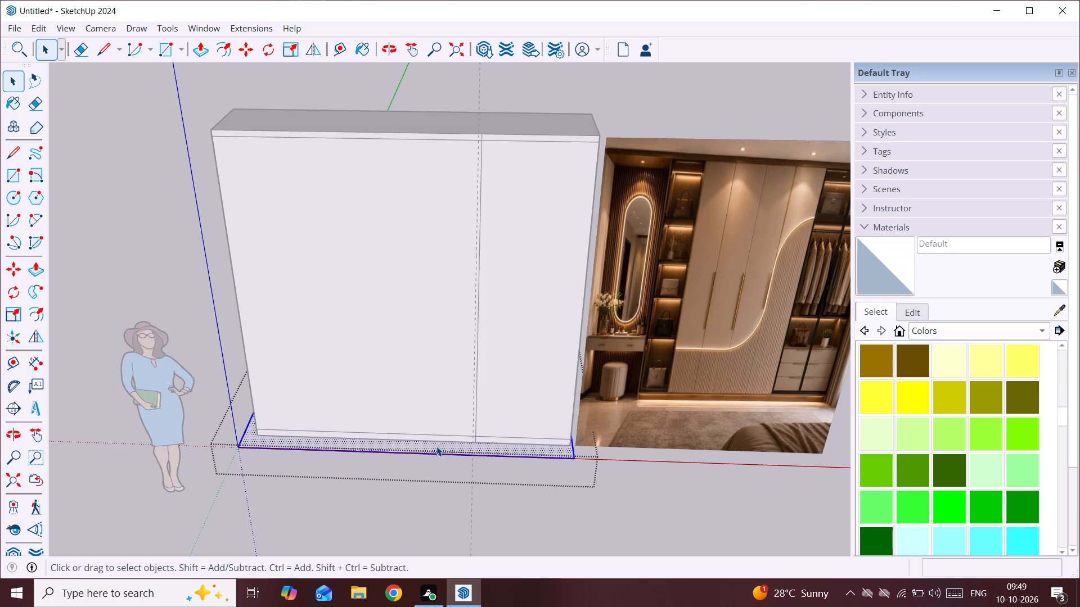
key("p")
left_click(436, 446)
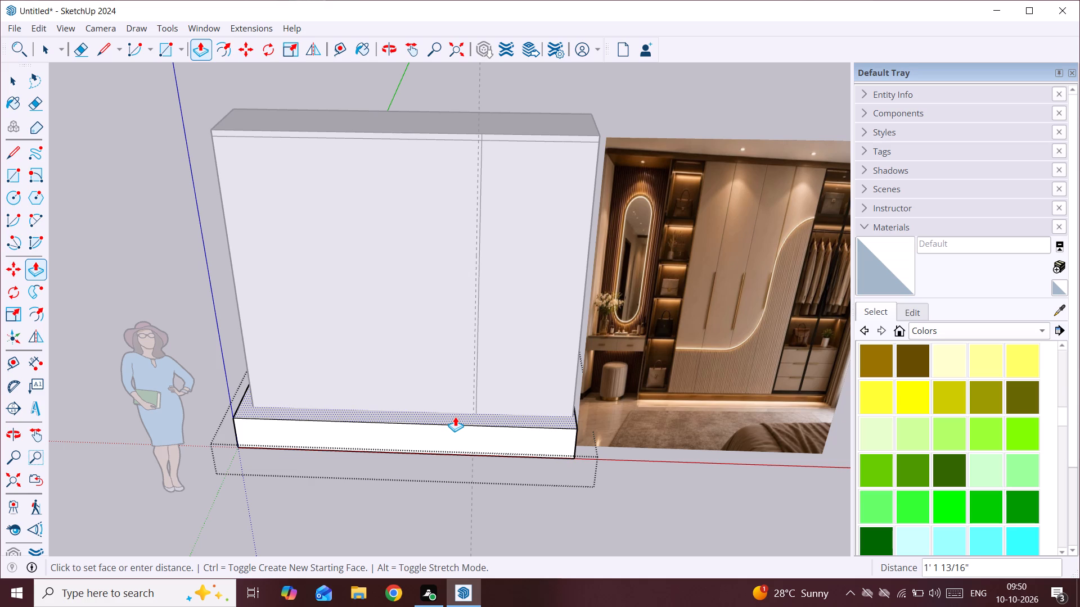
type("6\"")
key("Return")
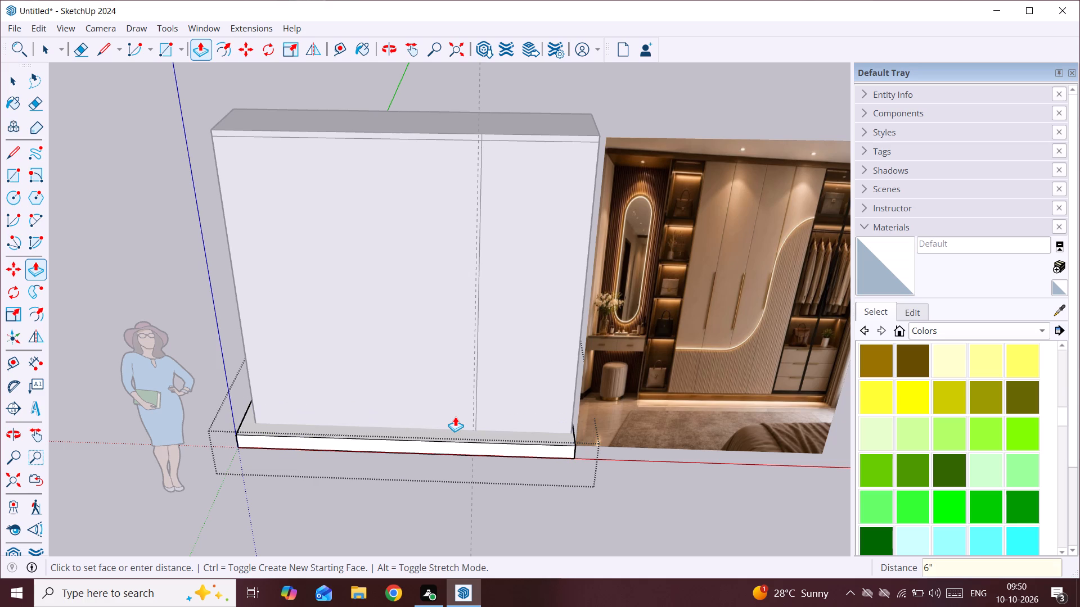
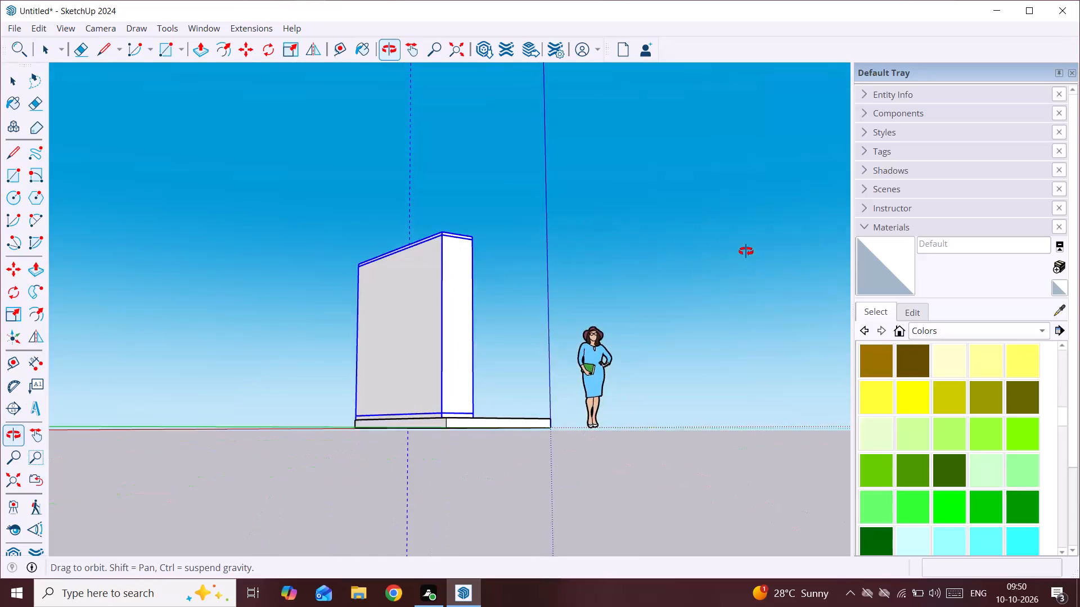
Move the reference image back along the green axis by about 4' 11", from the platform's front to beside the box.
scroll(395, 438, "up", 2)
scroll(509, 424, "up", 1)
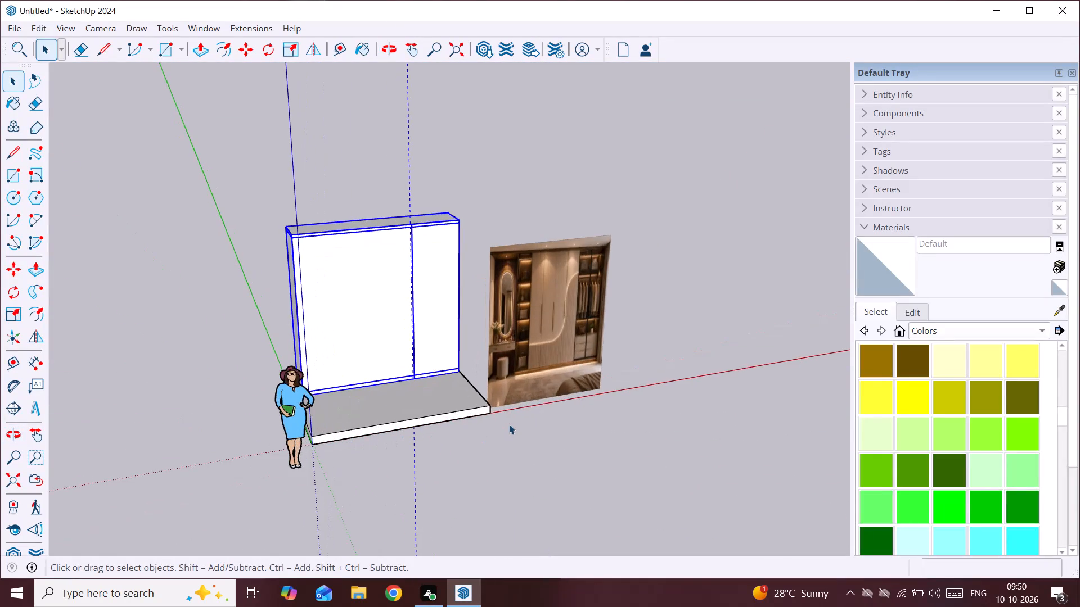
scroll(509, 424, "up", 4)
middle_click_drag(457, 403, 226, 465)
scroll(656, 348, "up", 2)
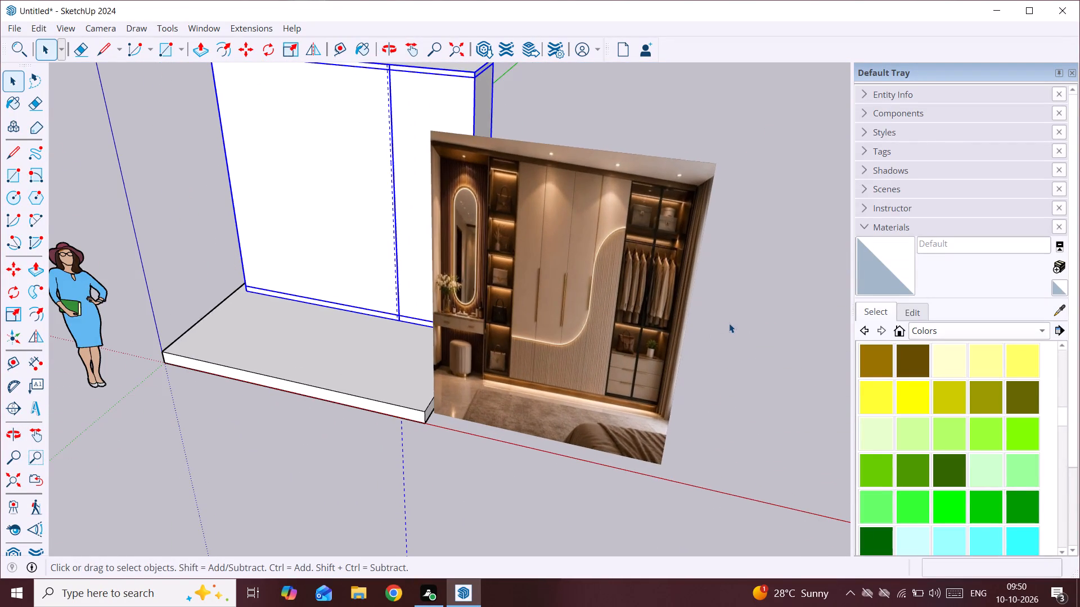
middle_click_drag(719, 342, 791, 356)
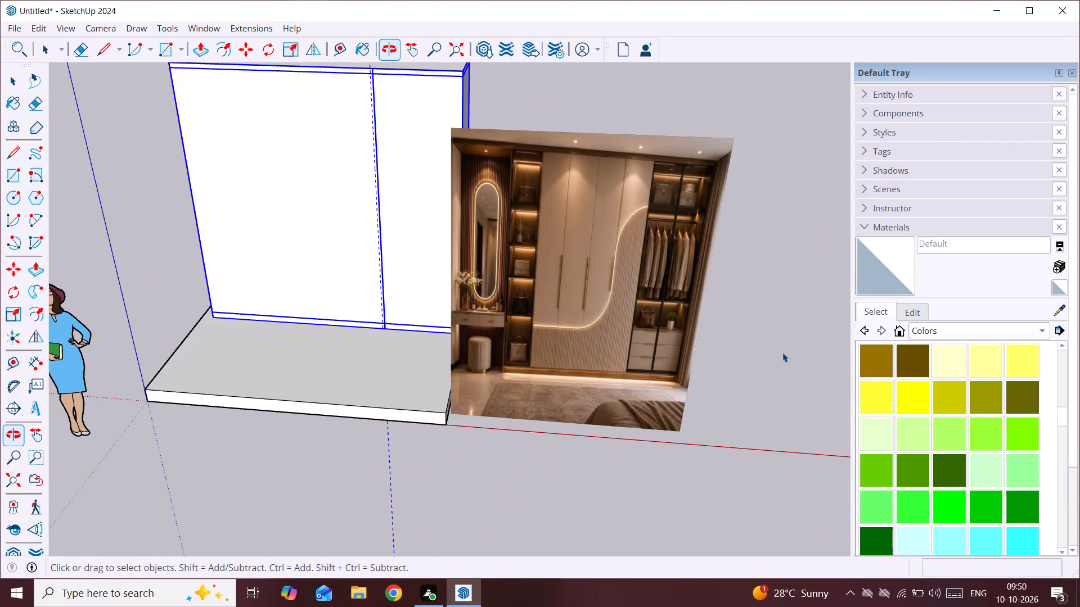
left_click(668, 304)
left_click(668, 304)
key("m")
left_click(668, 304)
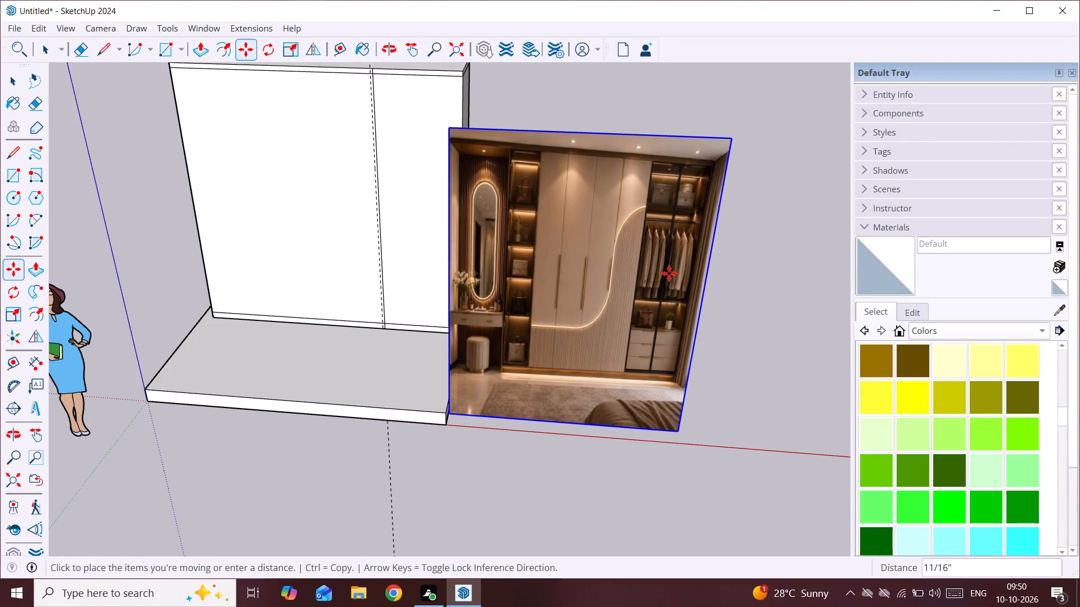
key("Left")
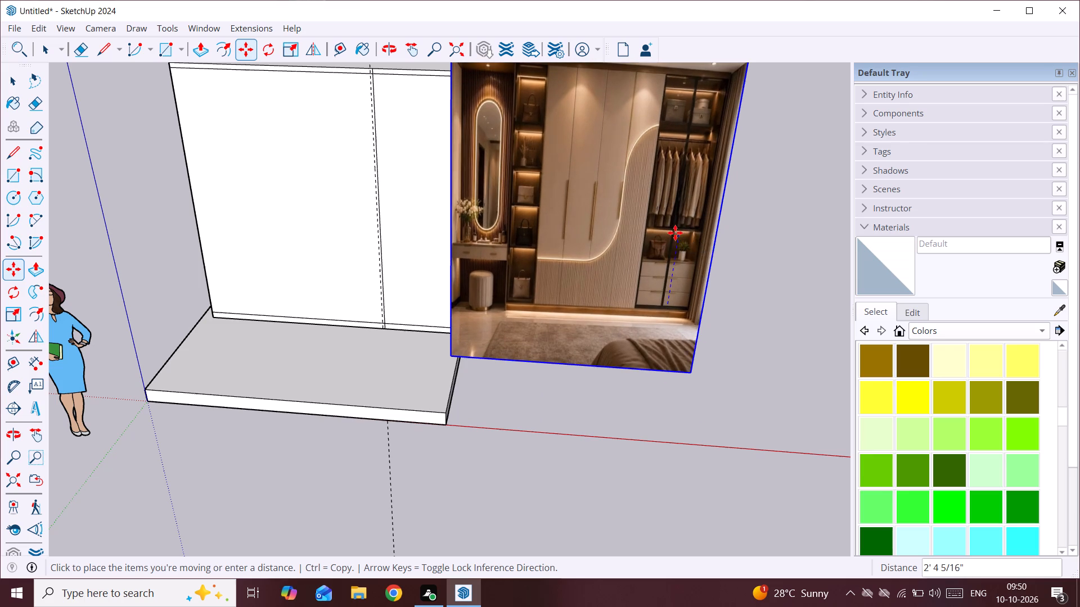
left_click(673, 238)
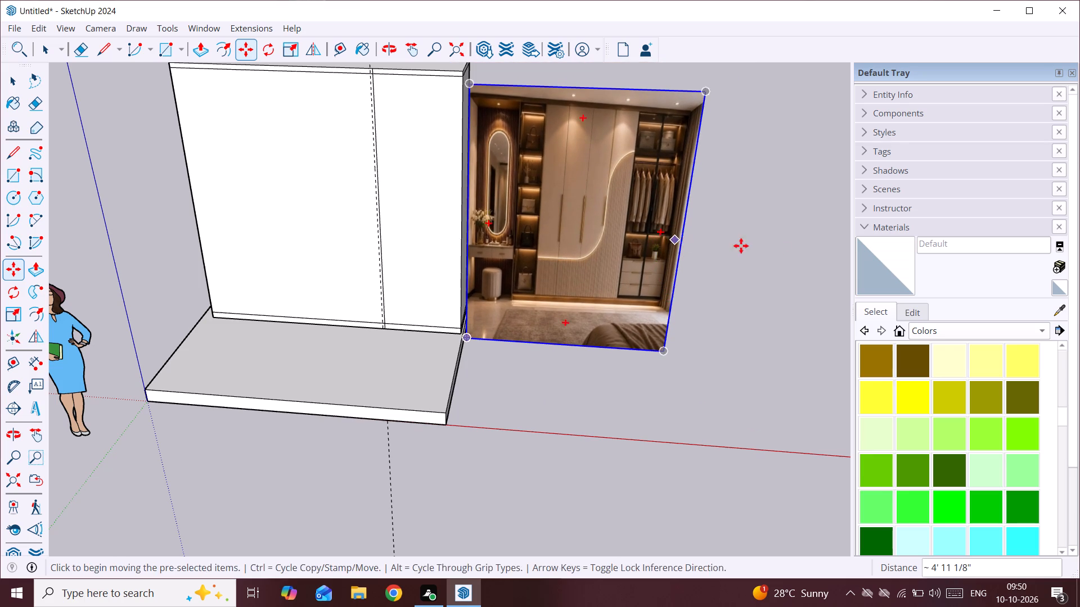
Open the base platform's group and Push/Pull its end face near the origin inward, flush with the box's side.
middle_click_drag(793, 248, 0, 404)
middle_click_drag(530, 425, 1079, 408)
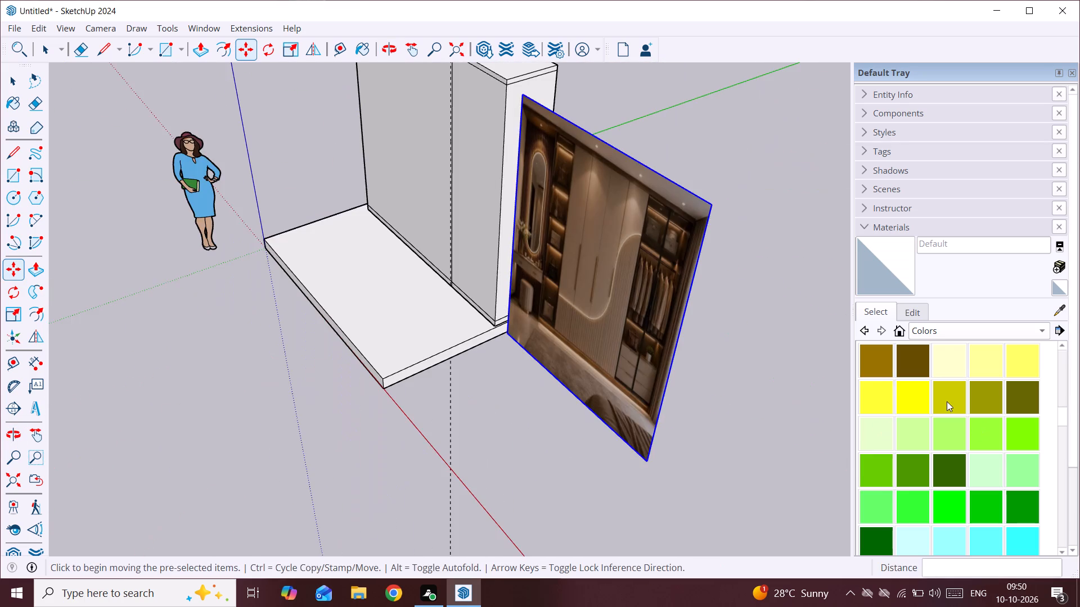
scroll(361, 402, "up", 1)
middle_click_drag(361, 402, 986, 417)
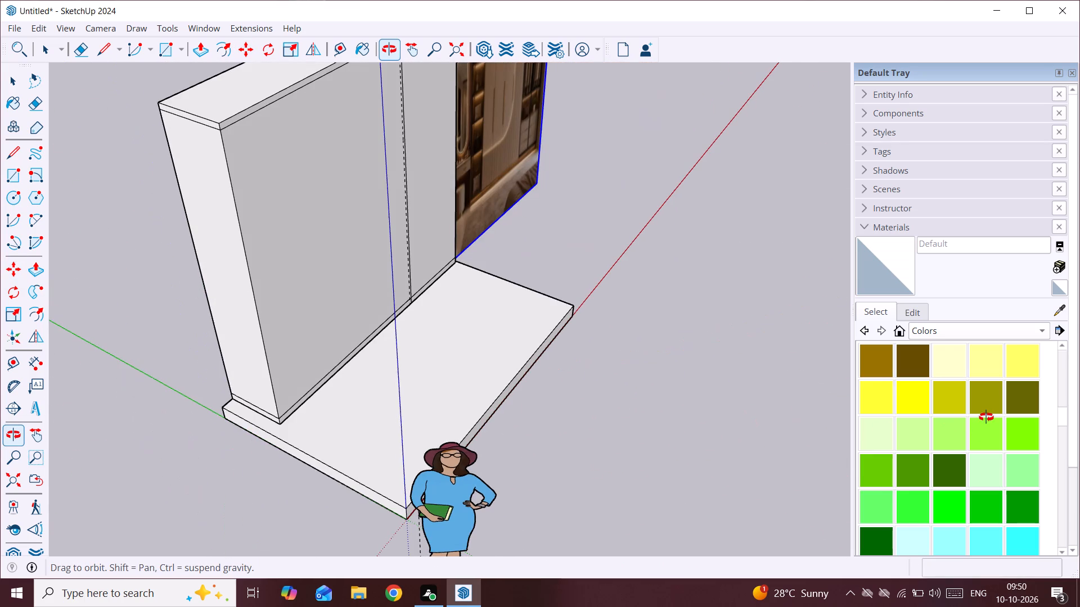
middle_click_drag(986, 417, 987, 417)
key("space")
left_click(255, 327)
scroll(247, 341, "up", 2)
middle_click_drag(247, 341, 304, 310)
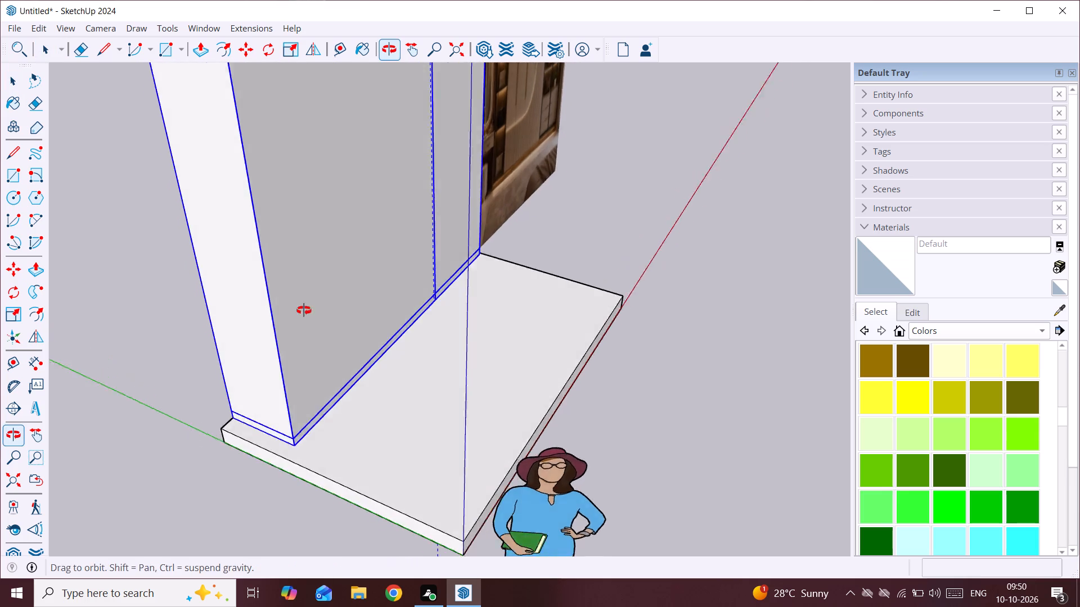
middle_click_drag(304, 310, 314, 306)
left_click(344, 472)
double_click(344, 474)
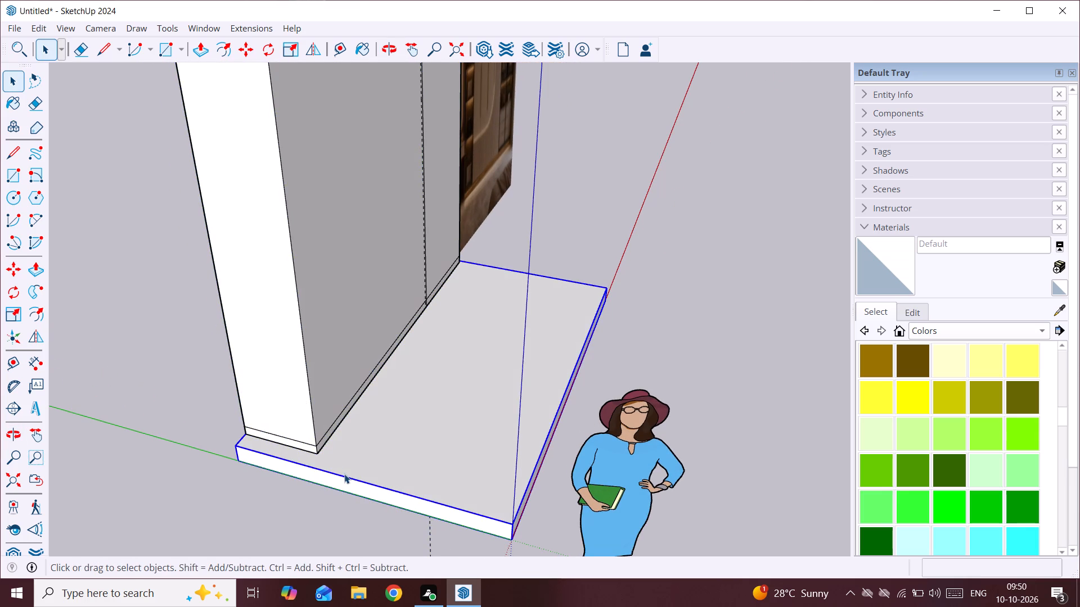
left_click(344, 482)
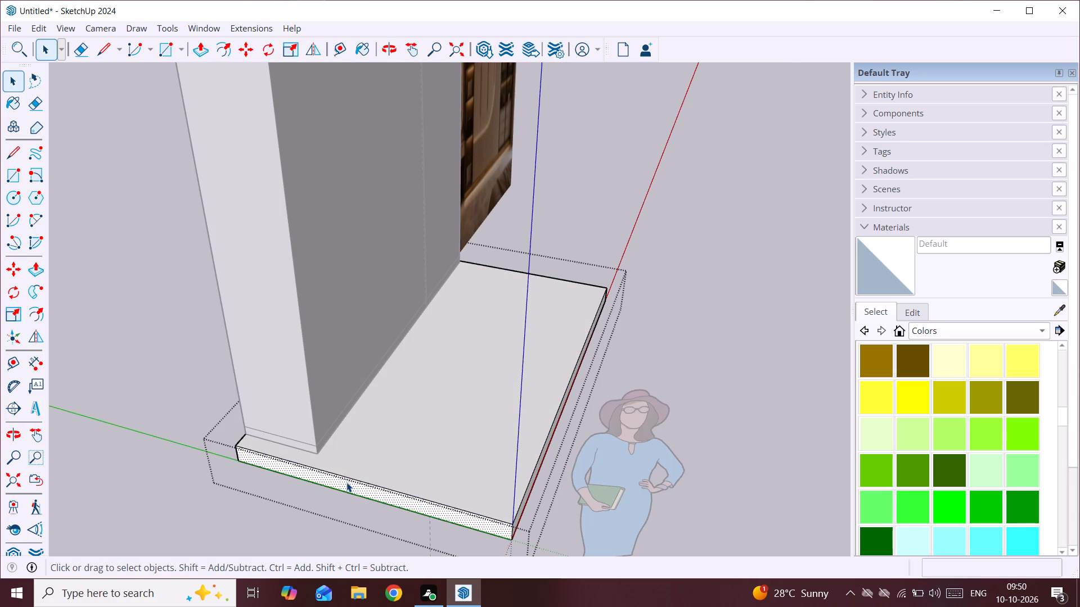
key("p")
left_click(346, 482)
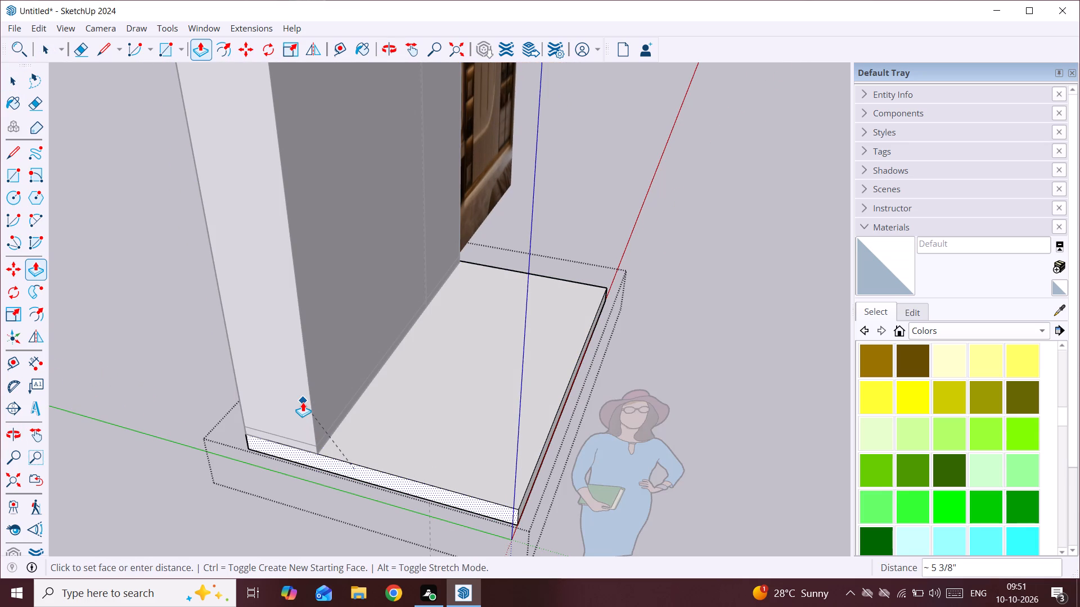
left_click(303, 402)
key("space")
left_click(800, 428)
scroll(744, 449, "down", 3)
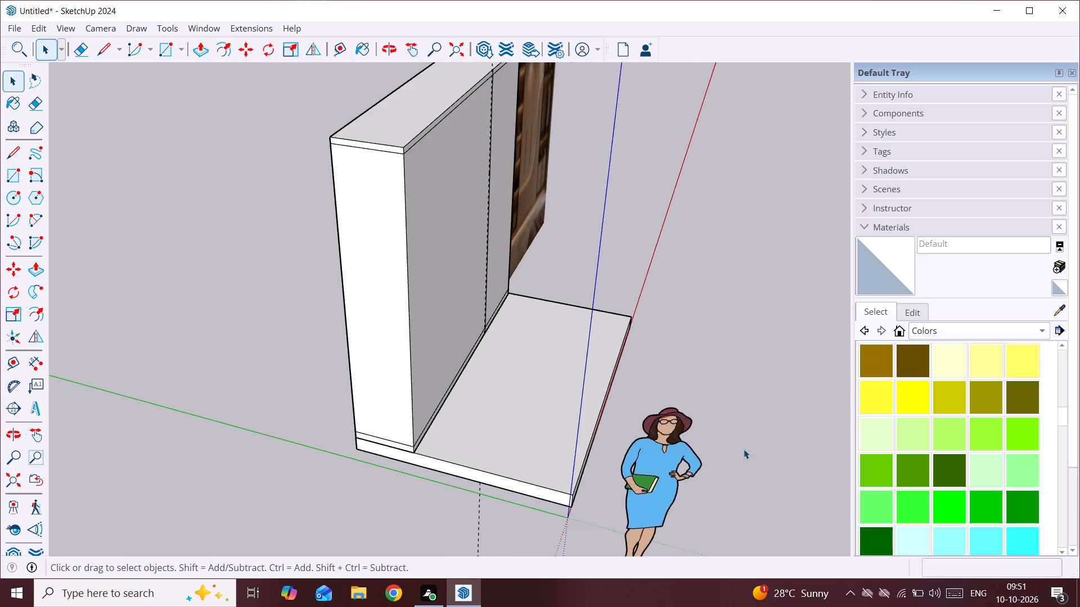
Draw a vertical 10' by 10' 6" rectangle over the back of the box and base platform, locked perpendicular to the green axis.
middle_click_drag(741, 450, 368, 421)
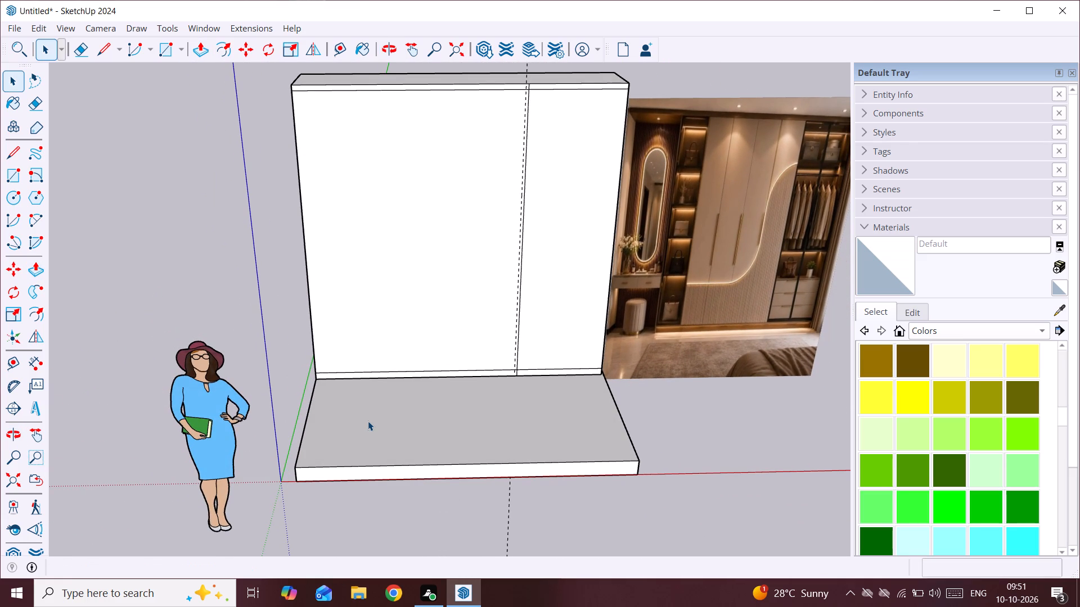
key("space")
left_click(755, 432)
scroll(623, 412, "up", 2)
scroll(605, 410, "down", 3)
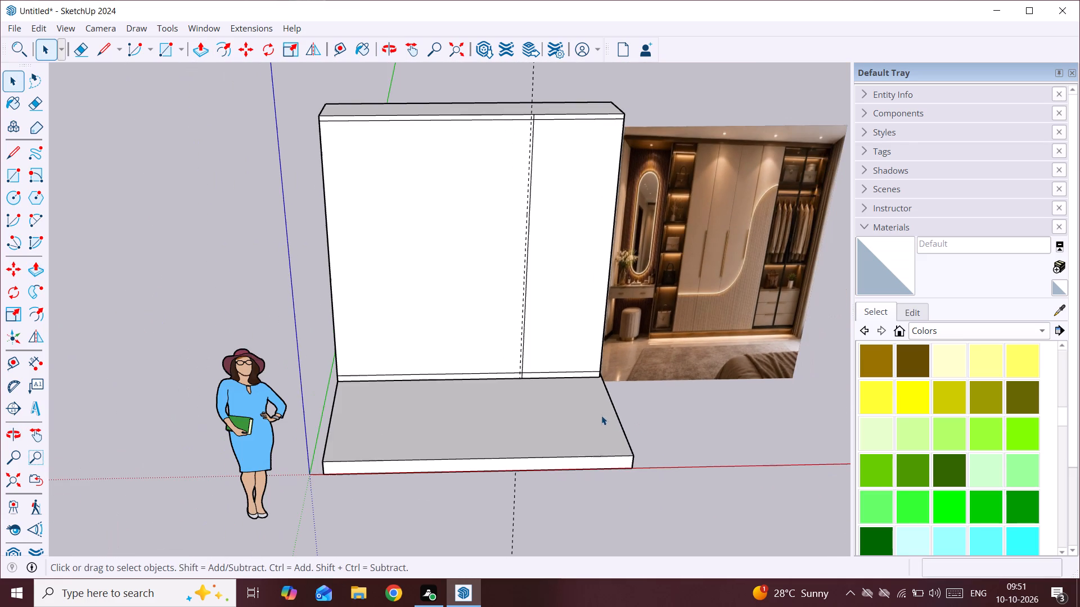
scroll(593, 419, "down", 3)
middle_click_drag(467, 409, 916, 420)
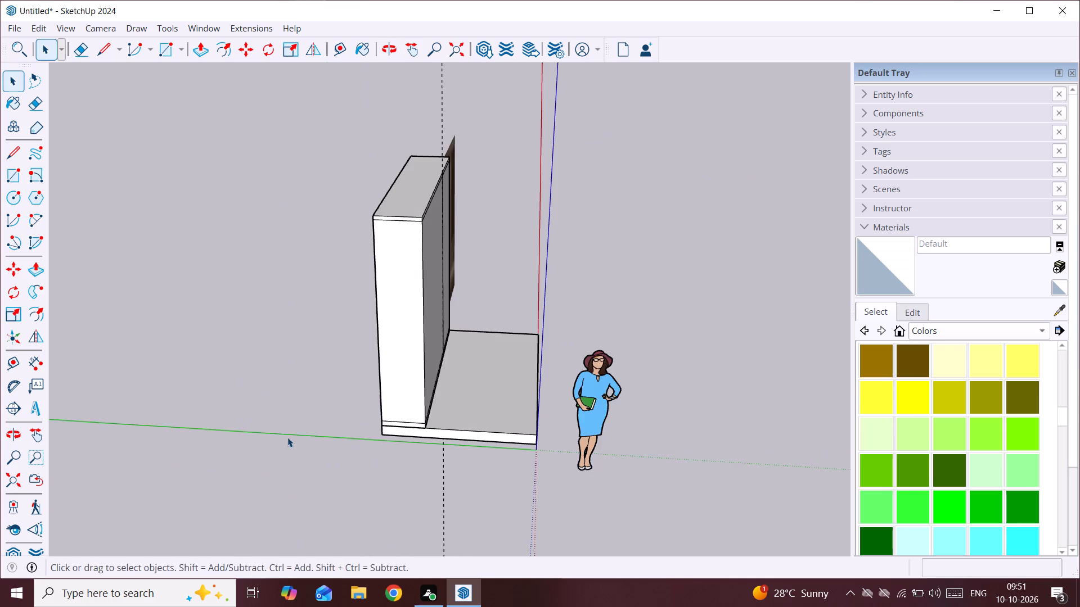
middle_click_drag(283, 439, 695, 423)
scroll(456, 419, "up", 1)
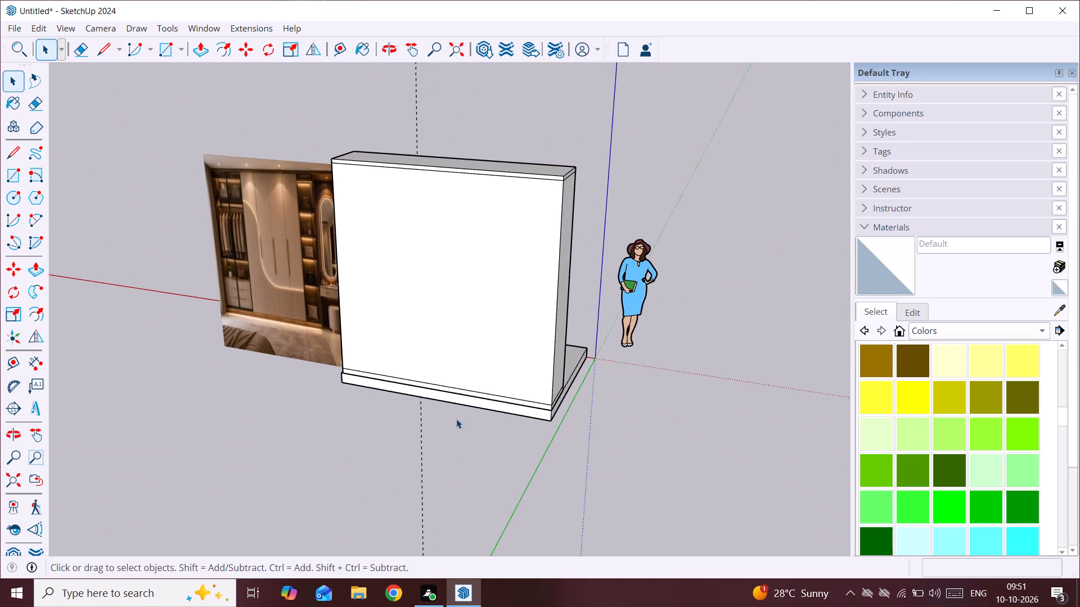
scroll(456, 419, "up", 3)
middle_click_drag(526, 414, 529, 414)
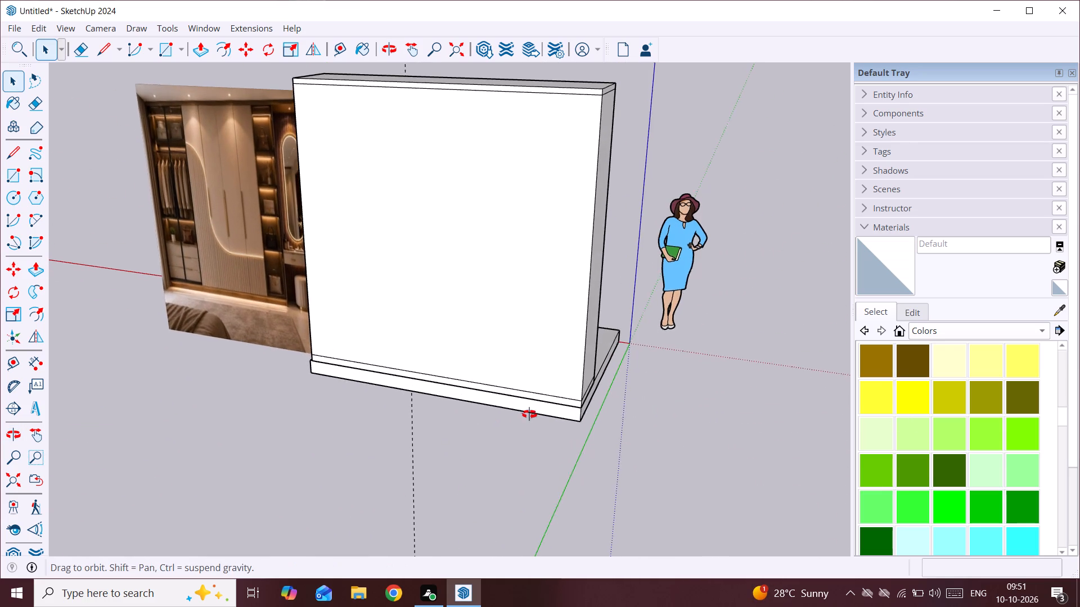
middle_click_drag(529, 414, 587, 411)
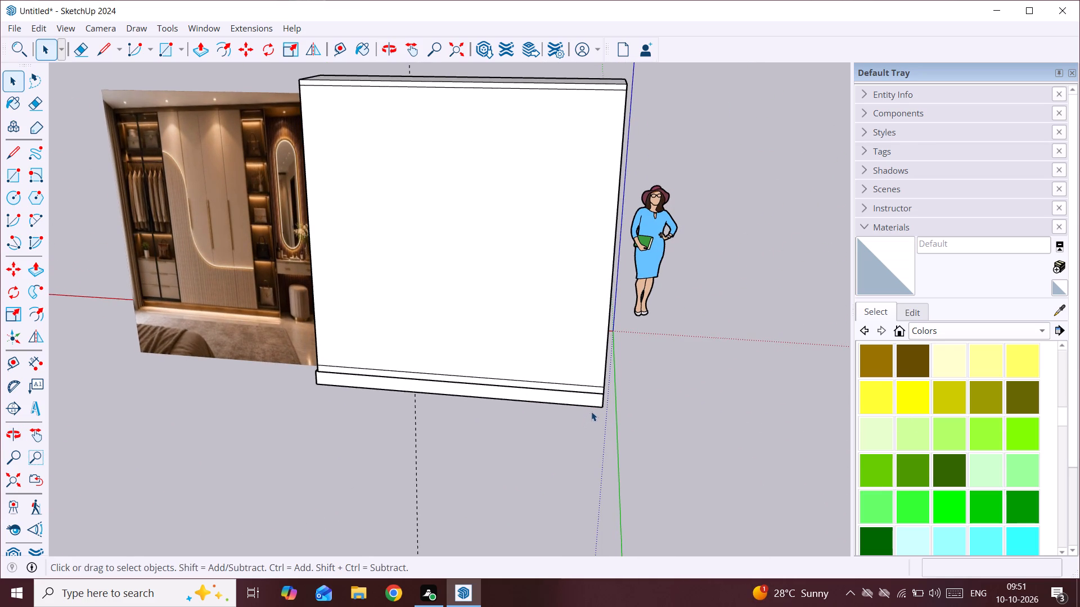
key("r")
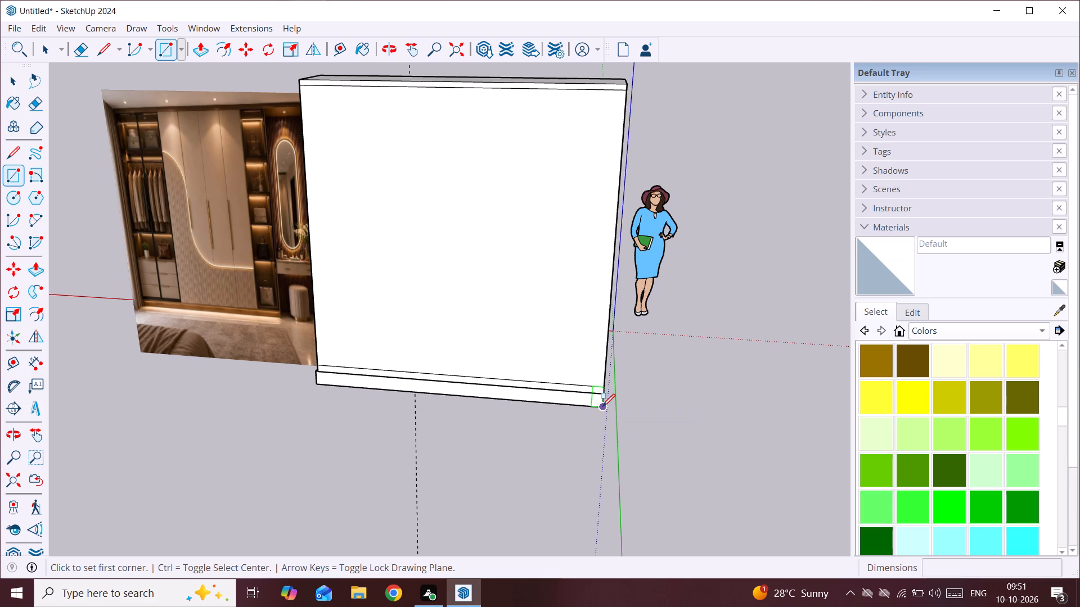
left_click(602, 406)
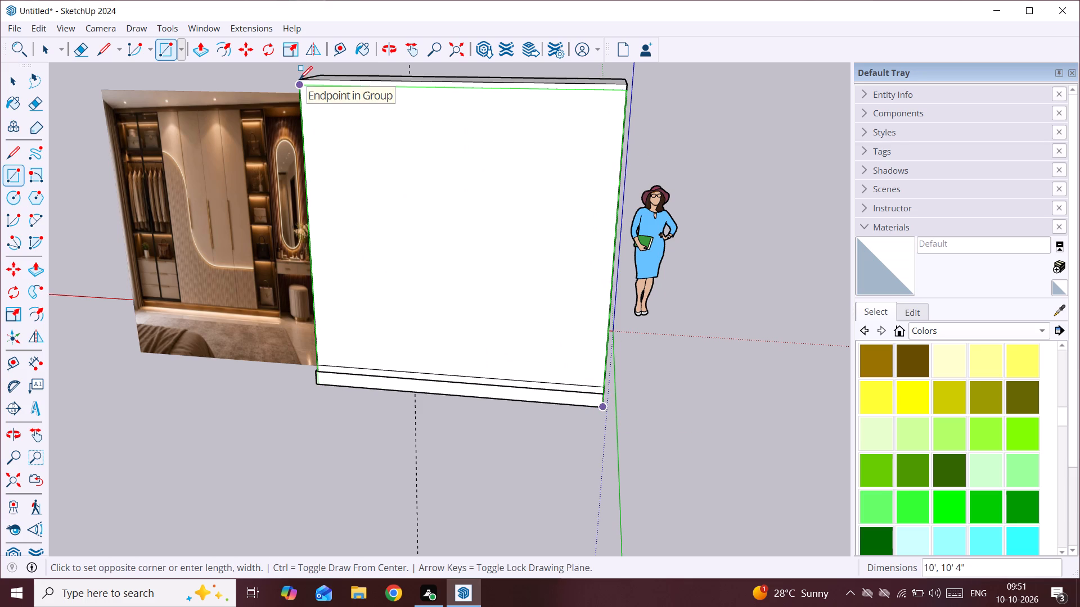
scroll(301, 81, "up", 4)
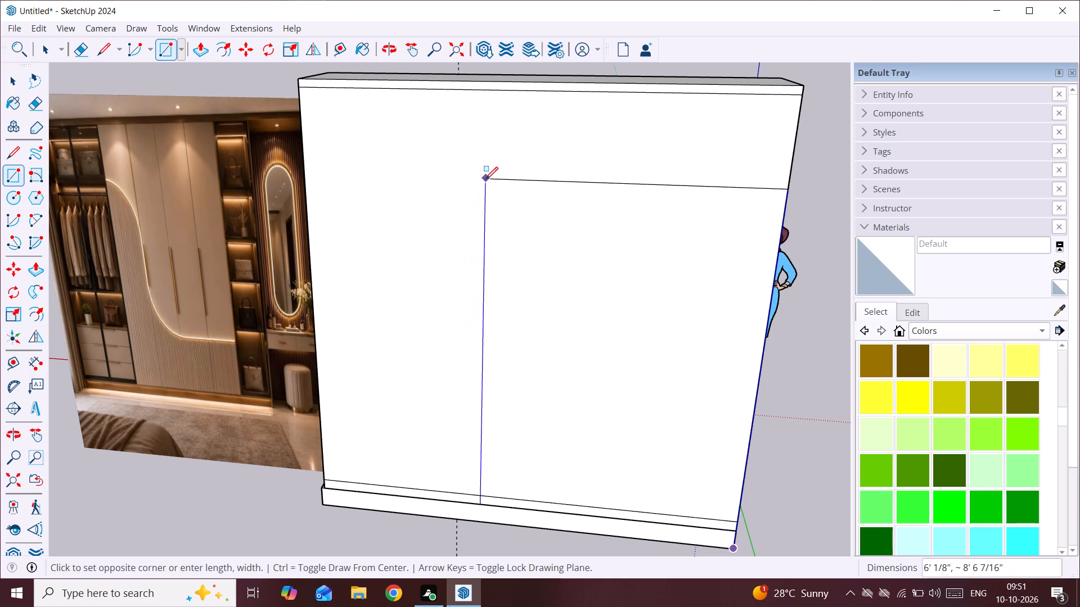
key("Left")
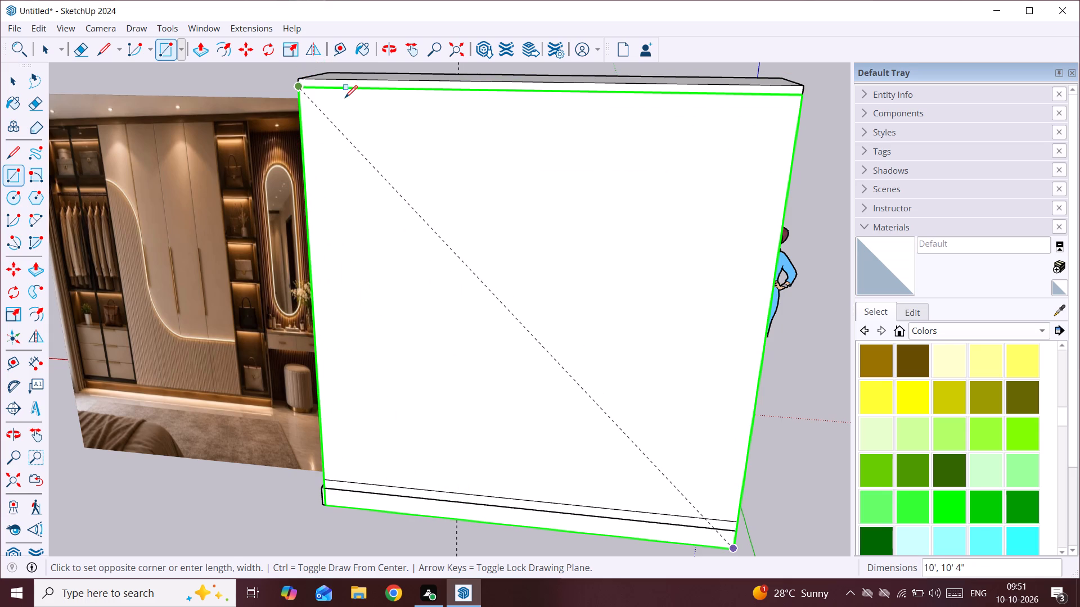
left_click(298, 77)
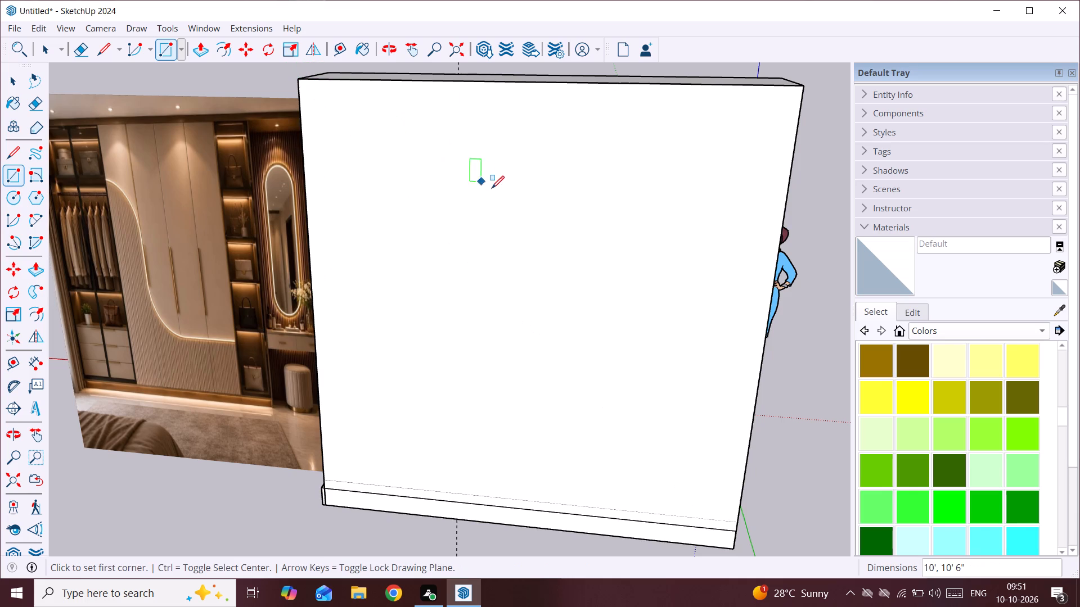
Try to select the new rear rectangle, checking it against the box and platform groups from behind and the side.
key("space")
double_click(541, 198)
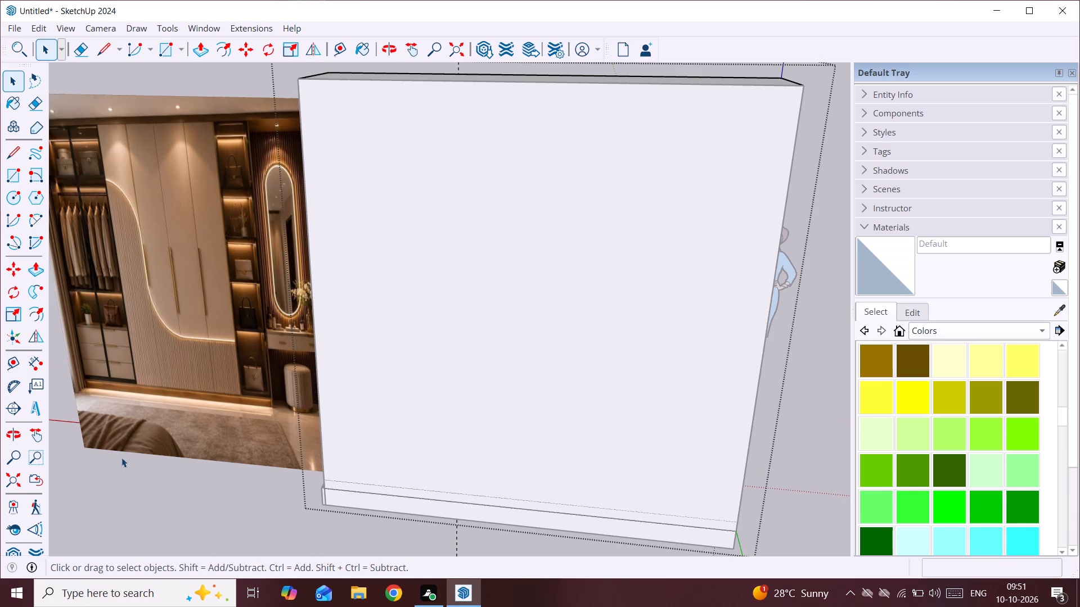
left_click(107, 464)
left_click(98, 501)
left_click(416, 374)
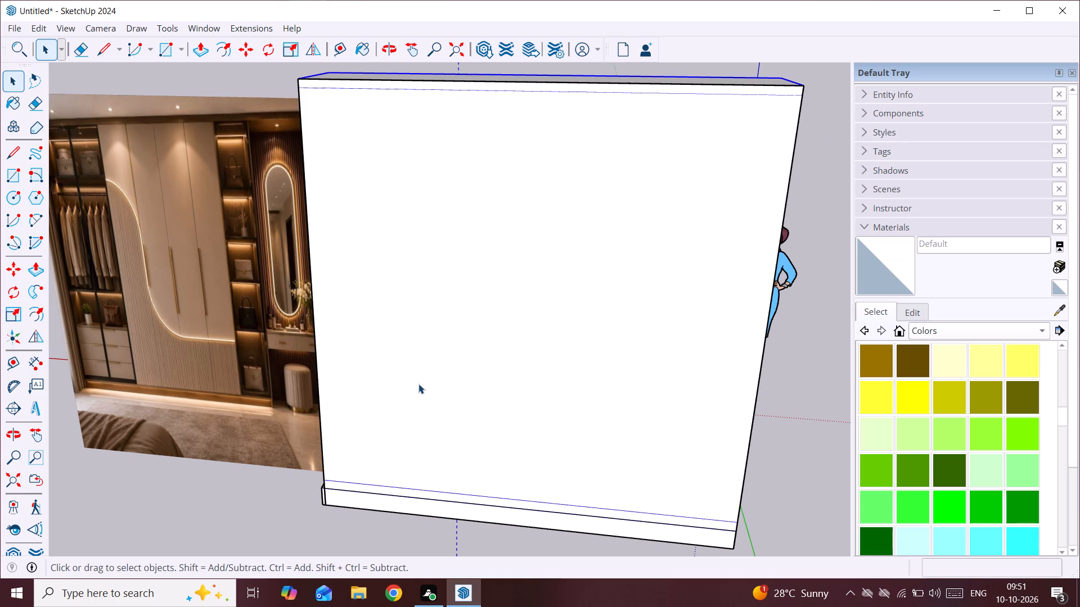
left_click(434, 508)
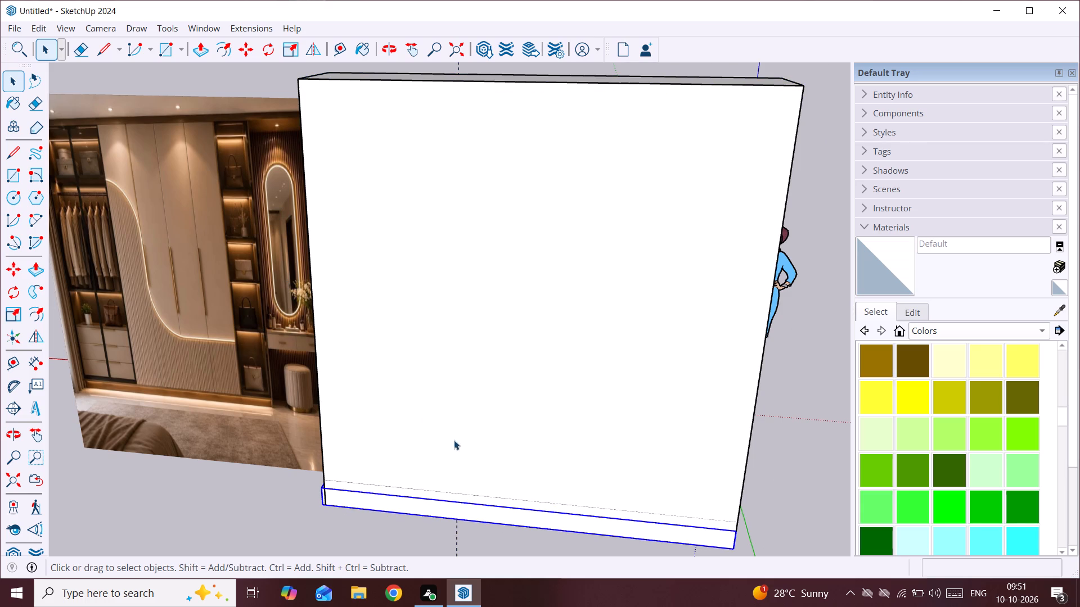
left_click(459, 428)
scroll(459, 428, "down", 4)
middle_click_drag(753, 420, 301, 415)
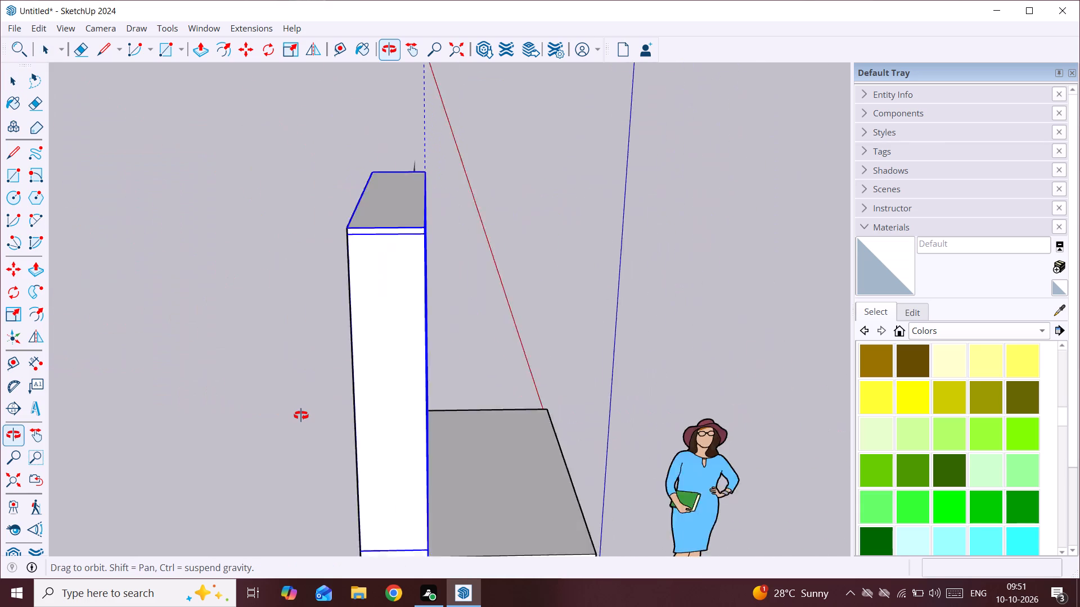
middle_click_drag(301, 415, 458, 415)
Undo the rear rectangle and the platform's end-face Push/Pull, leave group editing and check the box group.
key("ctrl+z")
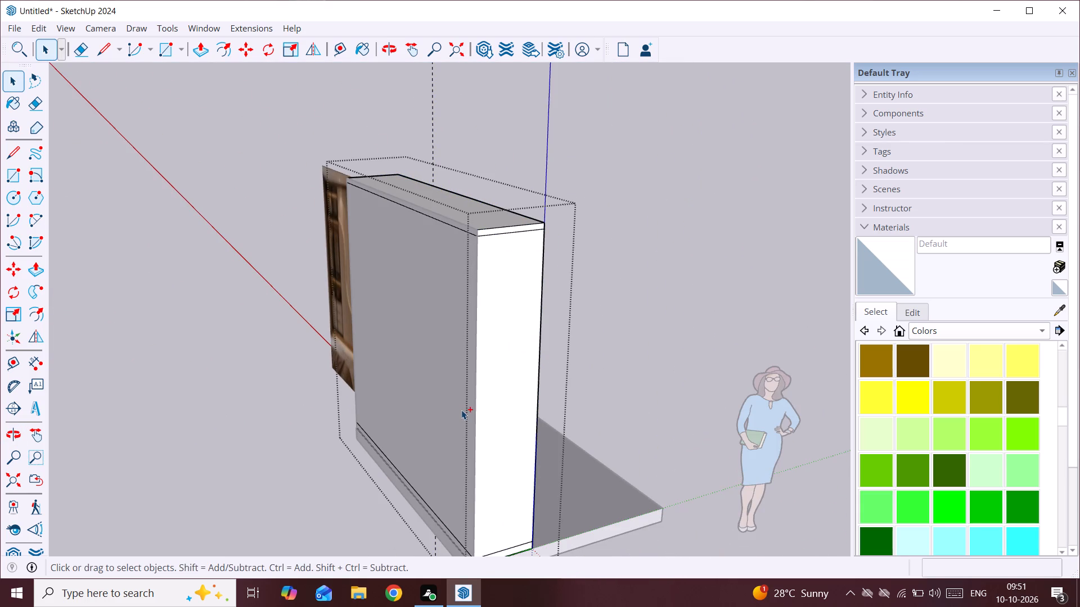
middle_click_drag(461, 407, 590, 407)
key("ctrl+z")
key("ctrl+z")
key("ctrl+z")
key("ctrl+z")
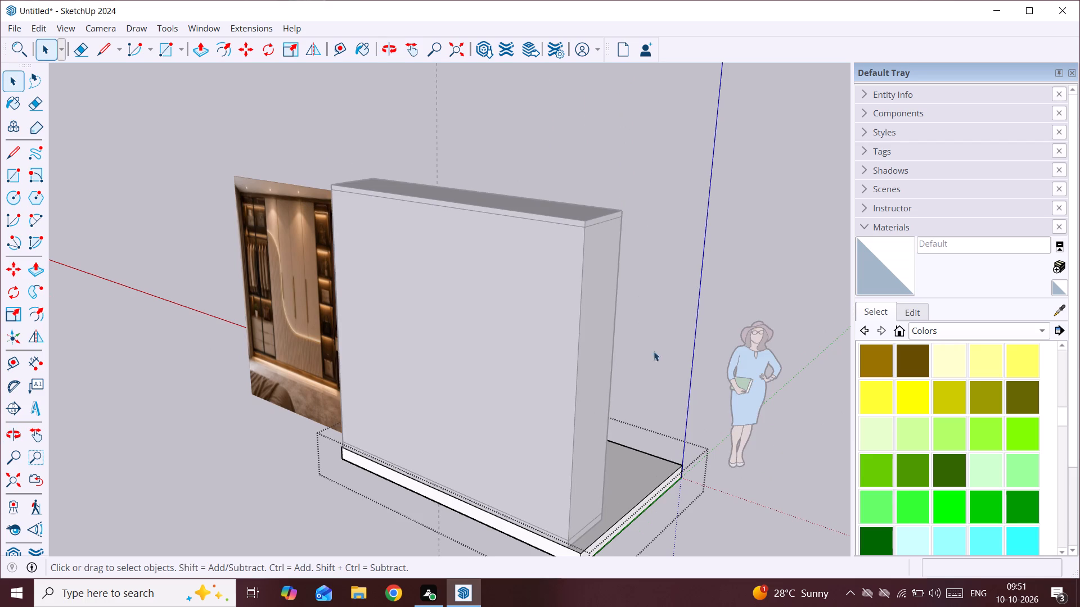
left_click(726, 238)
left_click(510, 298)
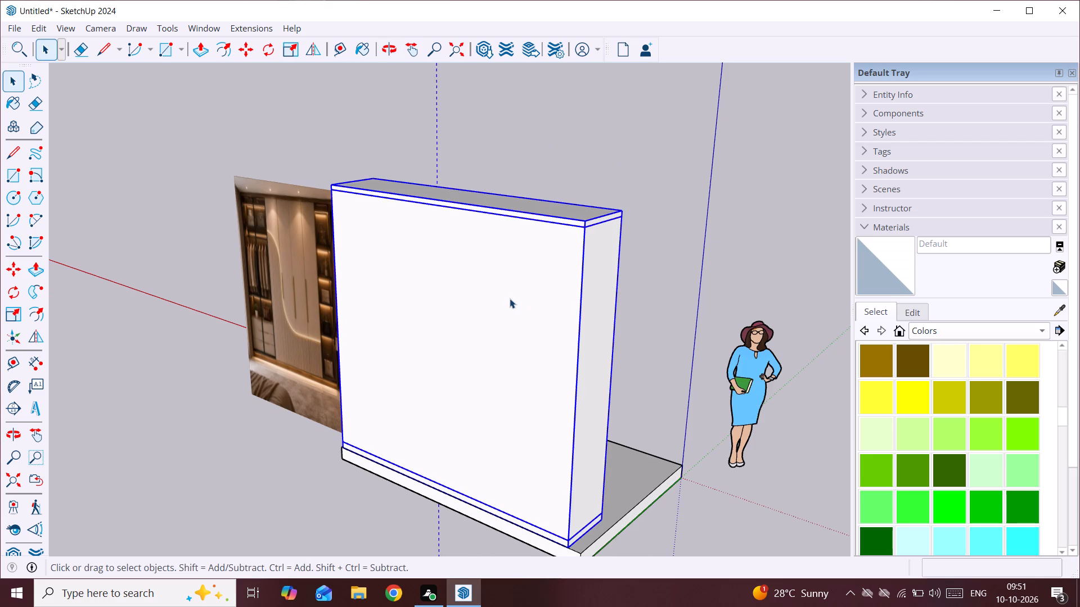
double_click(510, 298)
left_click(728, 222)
Draw a vertical 10' by 10' rectangle over the box's rear face, corner to corner, locked perpendicular to the green axis.
middle_click_drag(652, 257, 651, 259)
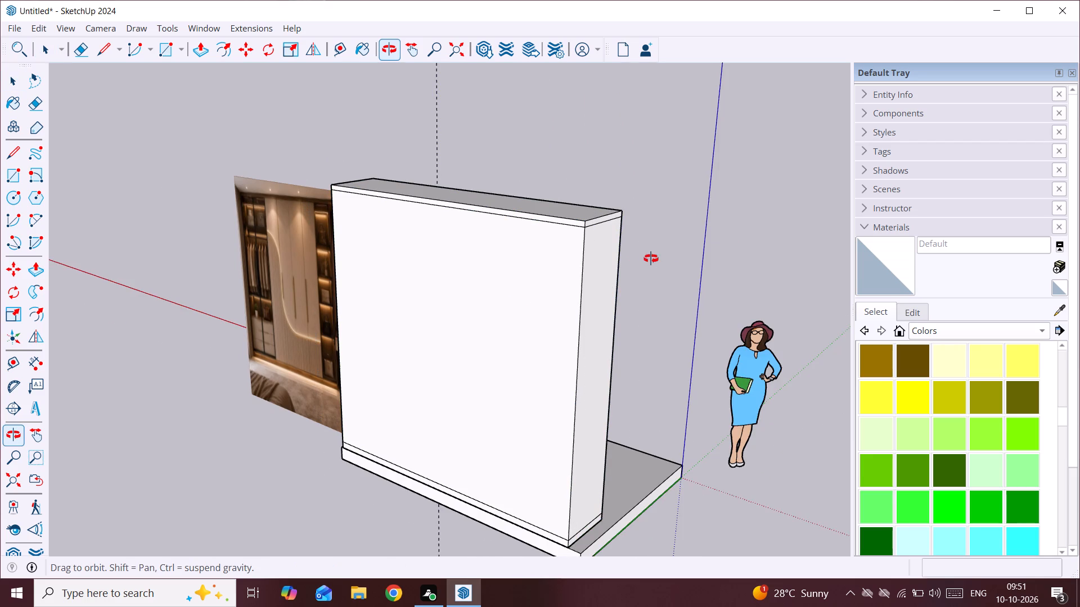
middle_click_drag(651, 259, 0, 229)
scroll(470, 197, "up", 2)
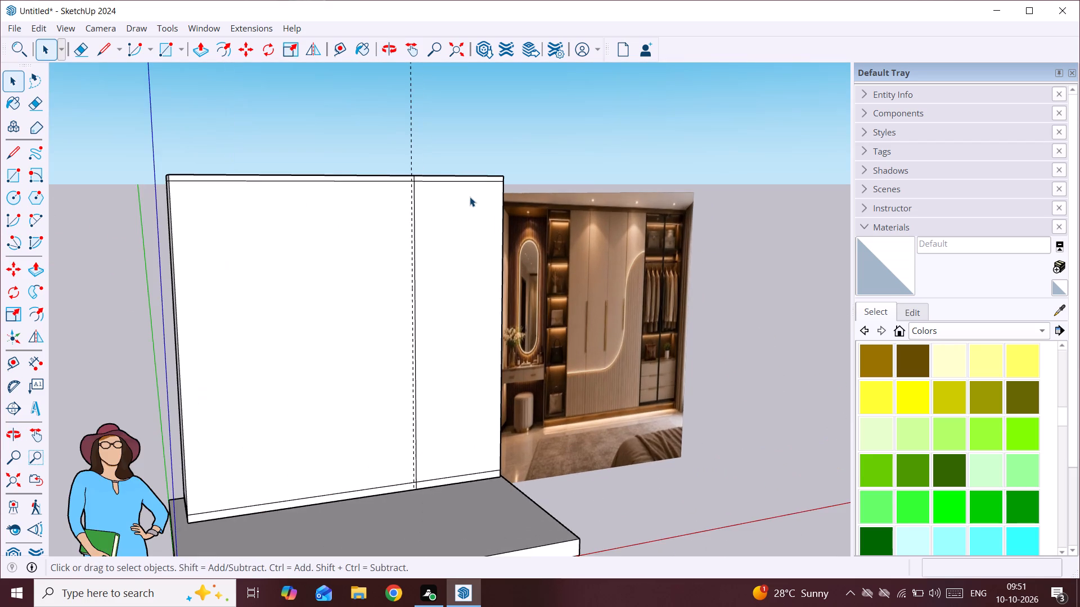
scroll(470, 197, "up", 1)
middle_click_drag(468, 206, 985, 298)
middle_click_drag(439, 330, 641, 312)
scroll(641, 312, "down", 1)
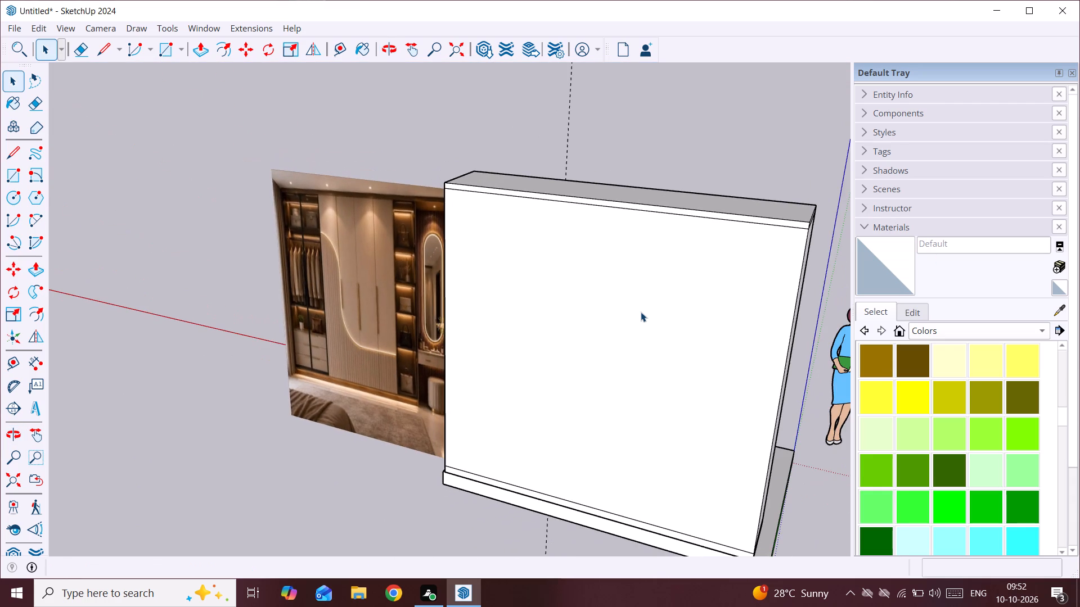
key("r")
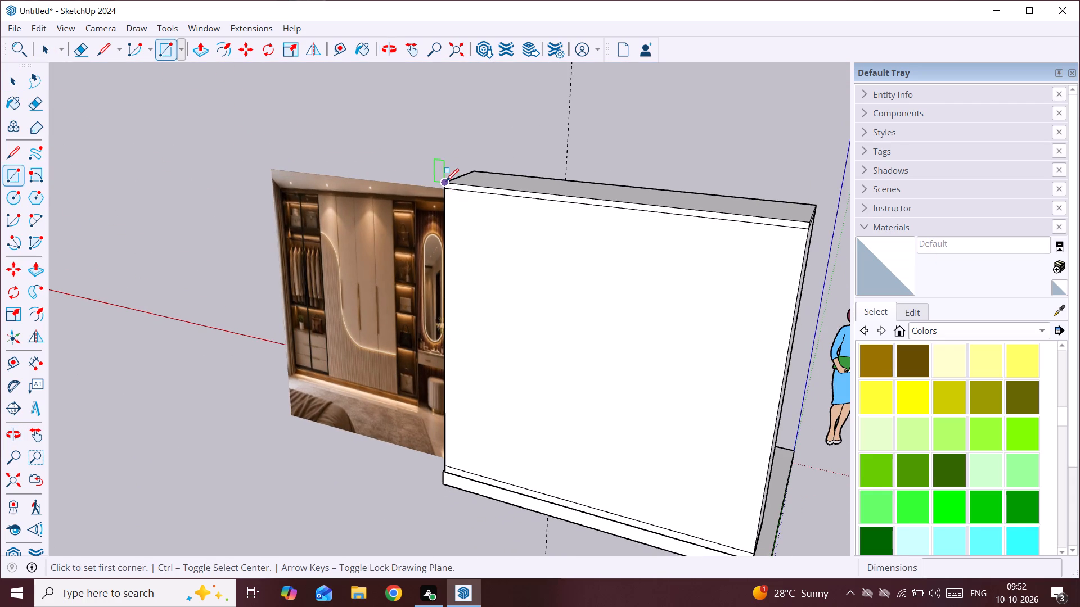
left_click(446, 181)
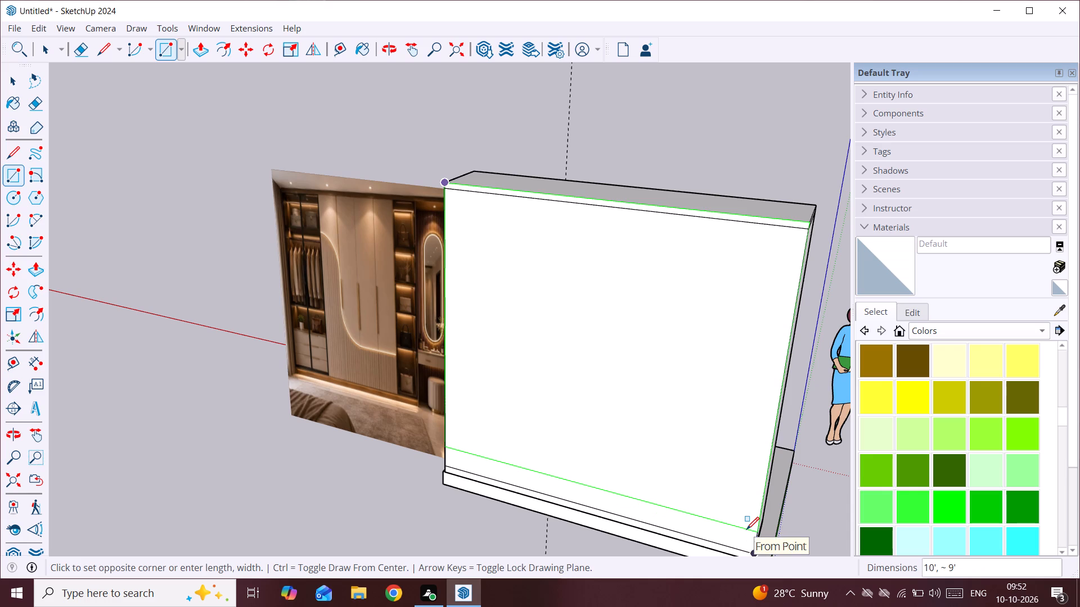
middle_click_drag(746, 529, 645, 393, "shift")
key("Left")
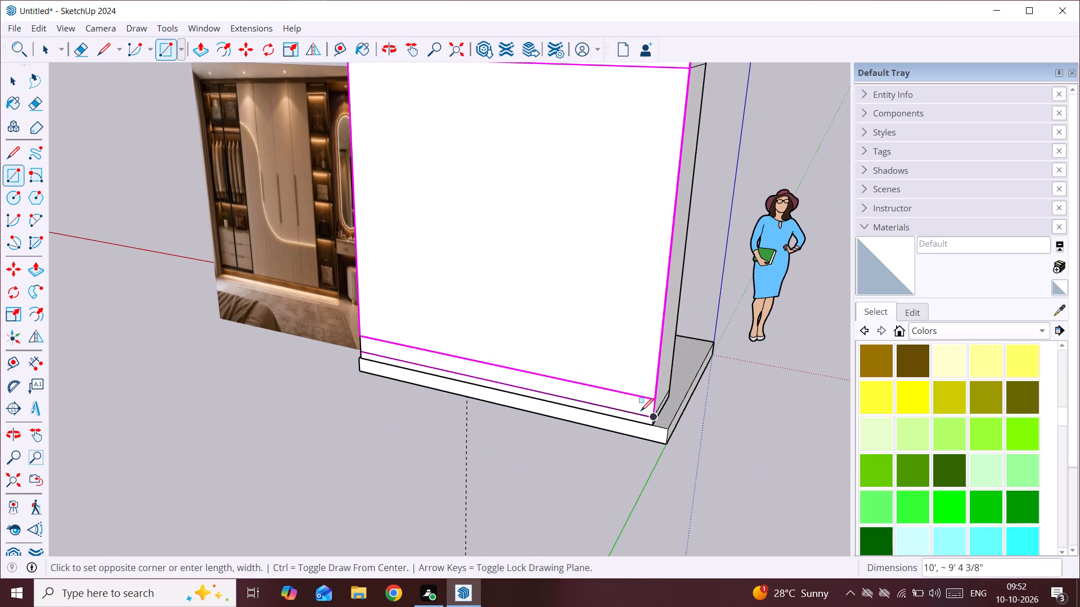
left_click(654, 427)
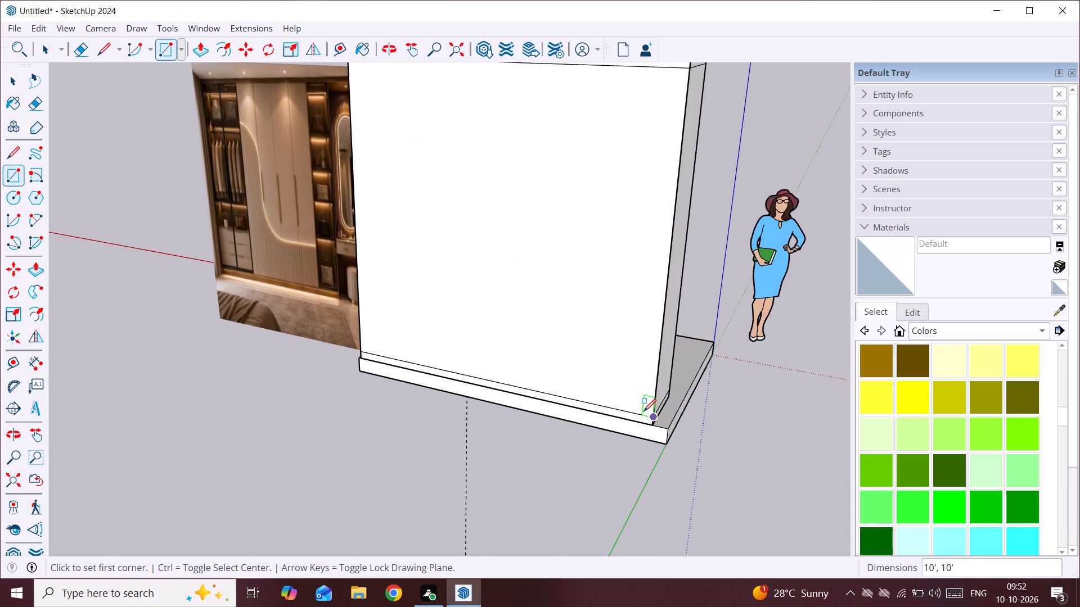
Select the new rear rectangle with its edges and make it a group.
scroll(603, 324, "down", 4)
key("space")
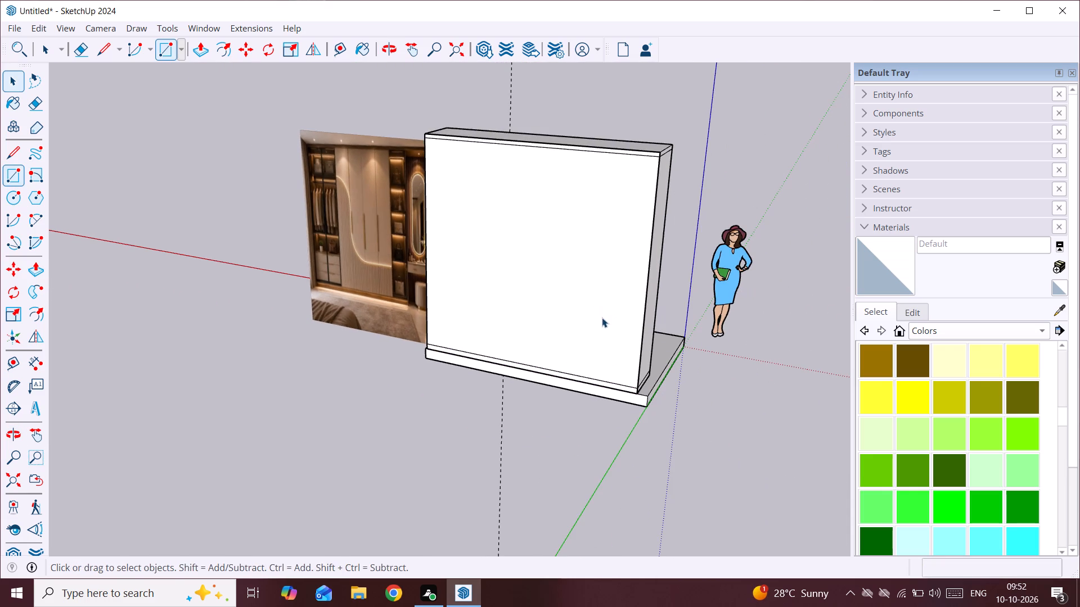
left_click(602, 317)
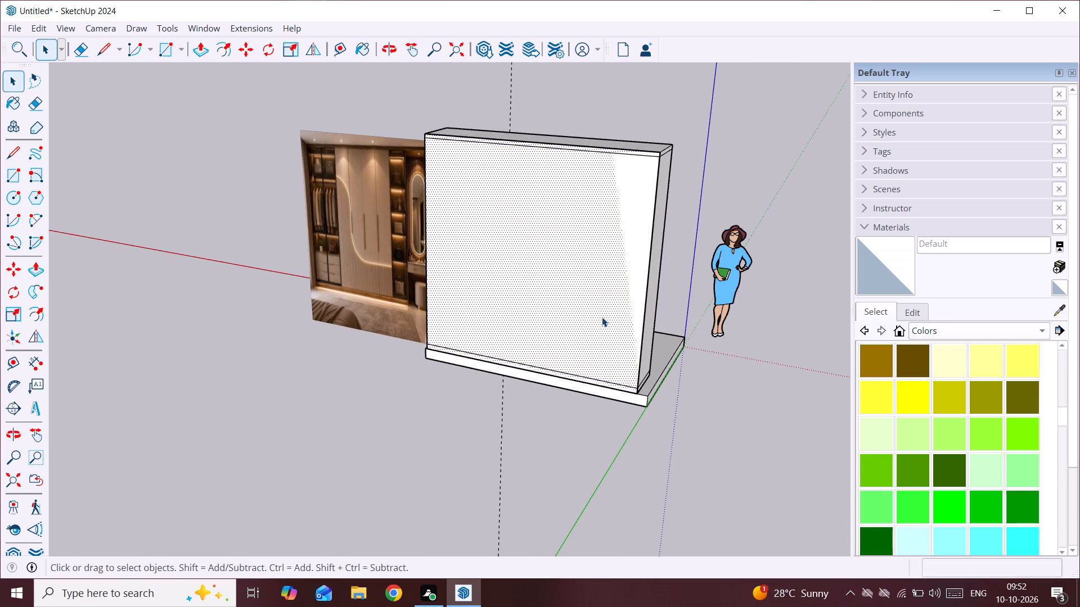
double_click(602, 317)
right_click(602, 317)
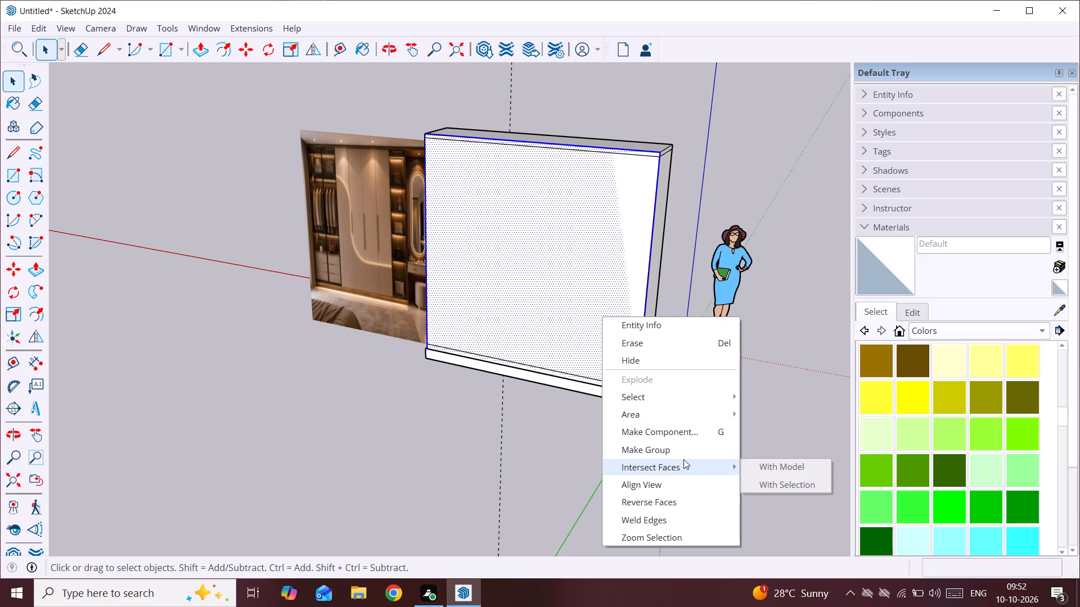
left_click(683, 452)
Open the rear rectangle's group, Push/Pull its face outward 9" to form the back panel, and leave the group.
double_click(554, 314)
left_click(554, 314)
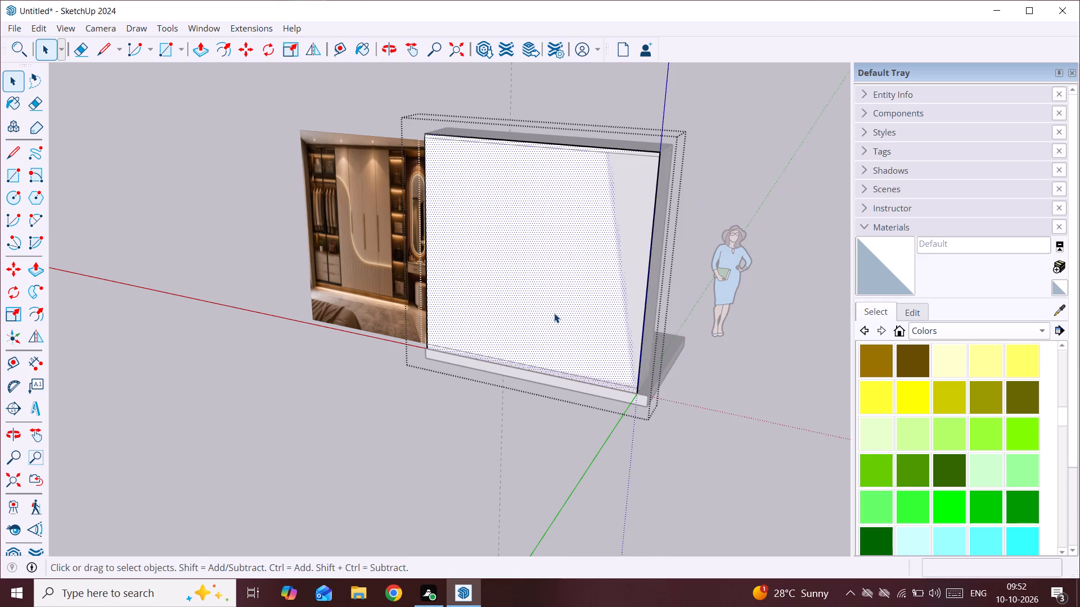
key("p")
left_click(554, 313)
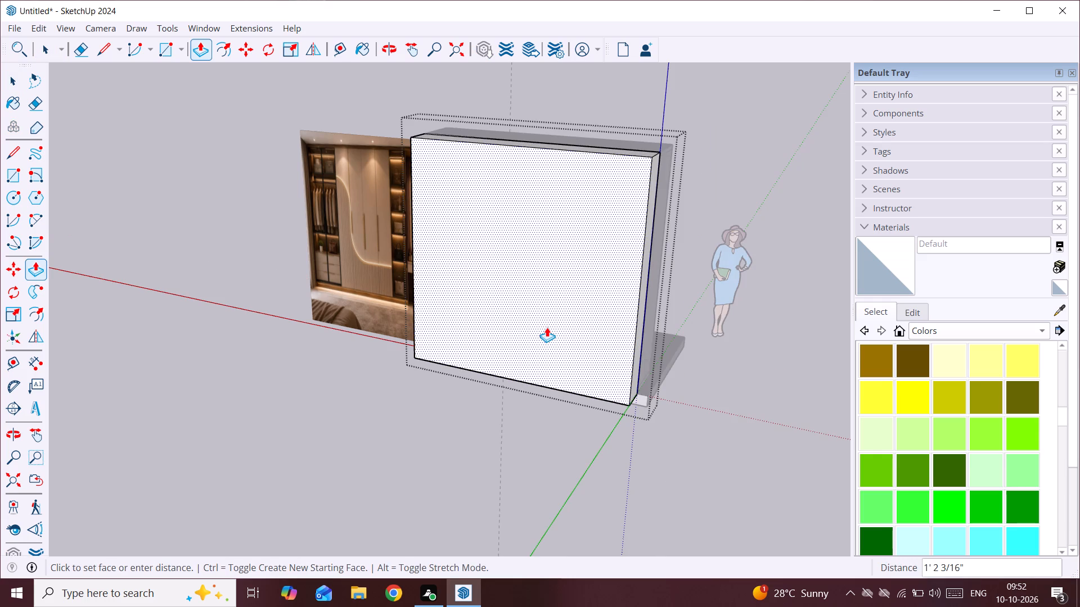
key("9")
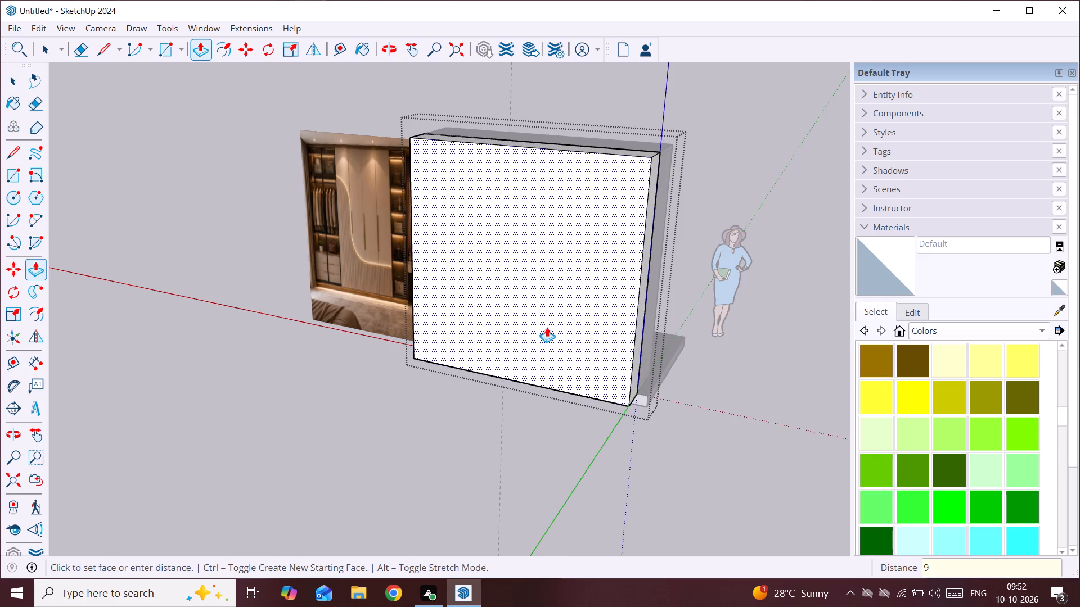
key("shift+quotedbl")
key("Return")
key("space")
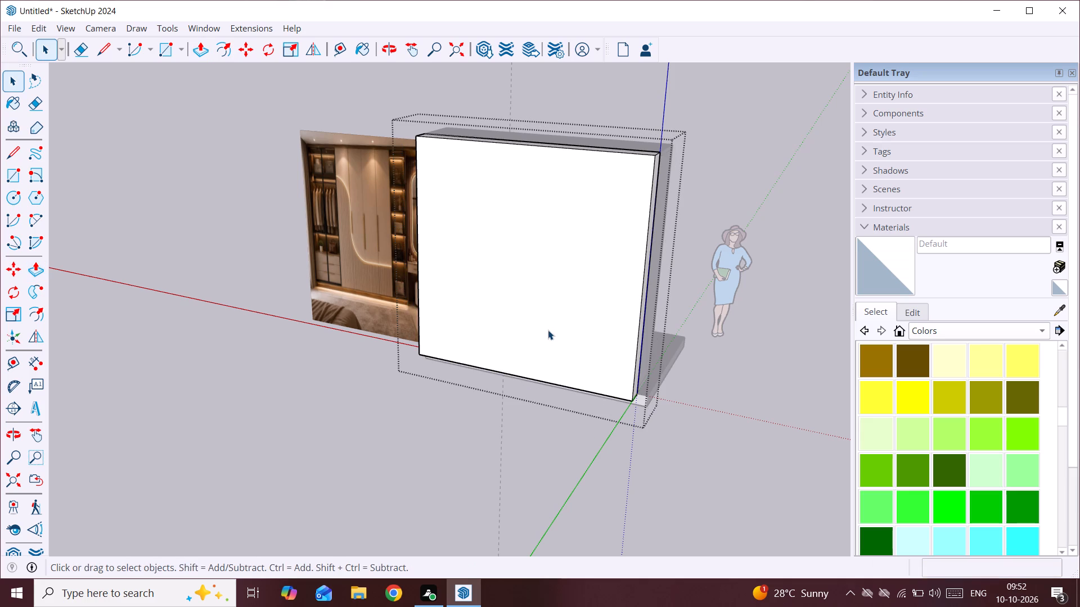
left_click(278, 385)
Open the base platform's group and Push/Pull its rear face outward about 9" beneath the back panel.
scroll(420, 378, "up", 2)
scroll(524, 348, "up", 1)
middle_click_drag(526, 346, 606, 126)
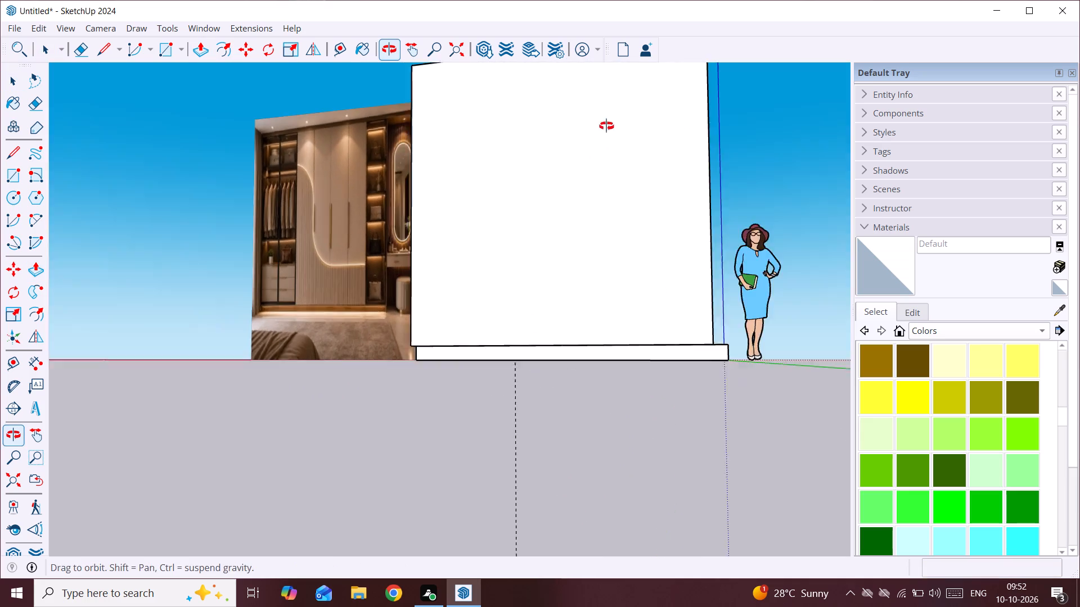
middle_click_drag(606, 126, 616, 102)
scroll(659, 293, "up", 3)
double_click(674, 339)
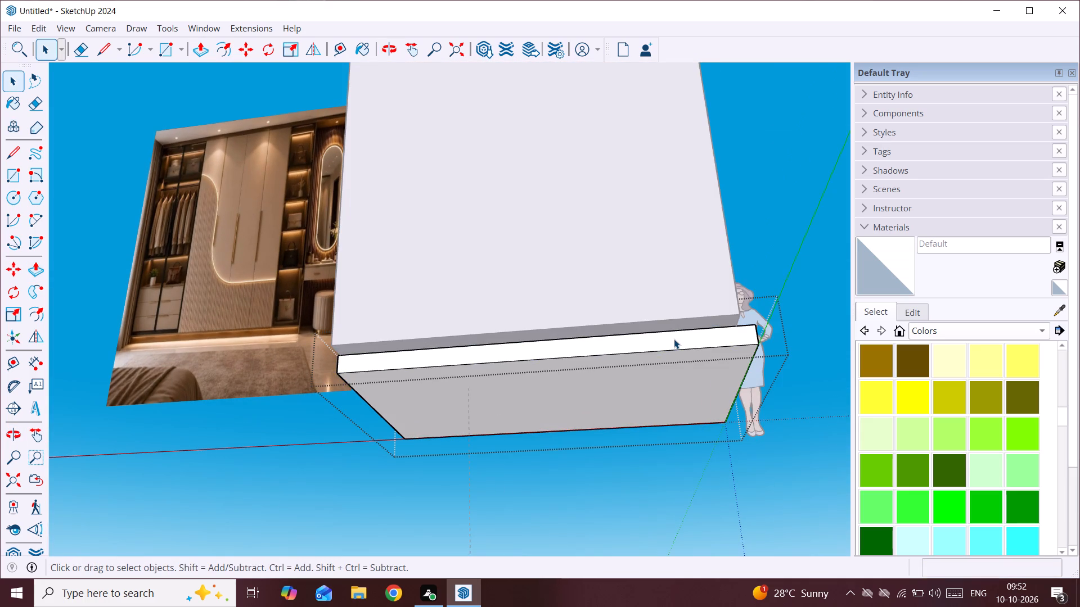
left_click(674, 339)
key("p")
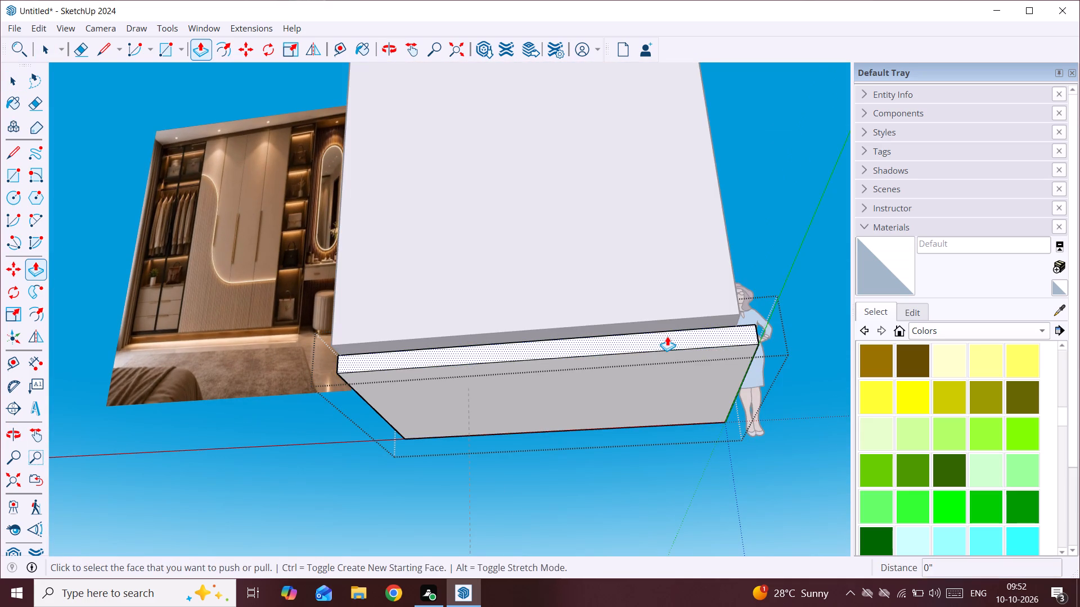
left_click(667, 336)
left_click(667, 287)
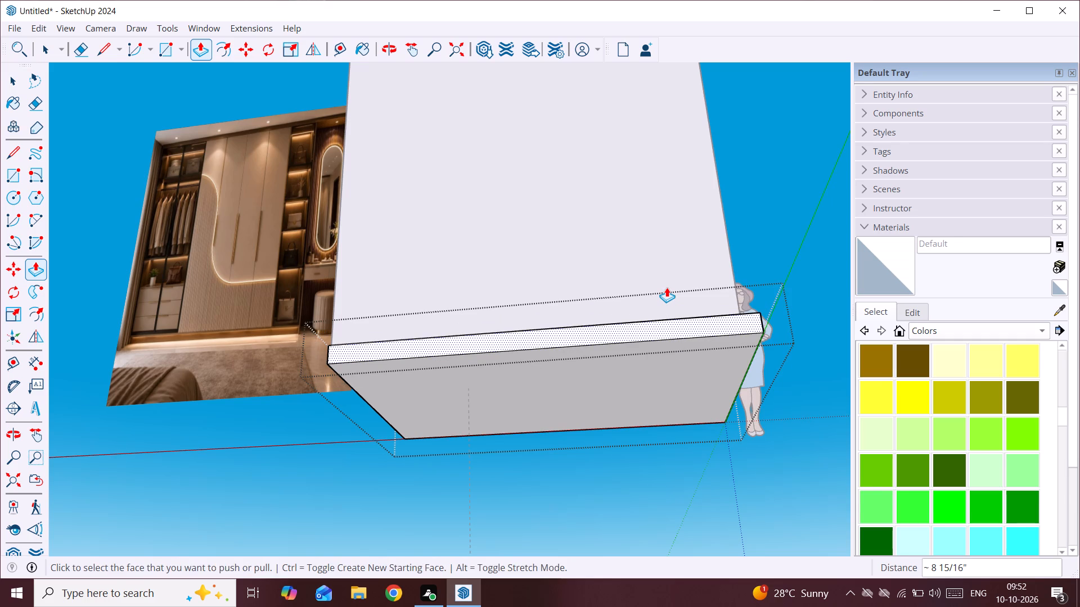
Examine from the side how the extended base platform lines up with the back panel and box.
key("b")
scroll(783, 215, "down", 4)
middle_click_drag(783, 215, 382, 455)
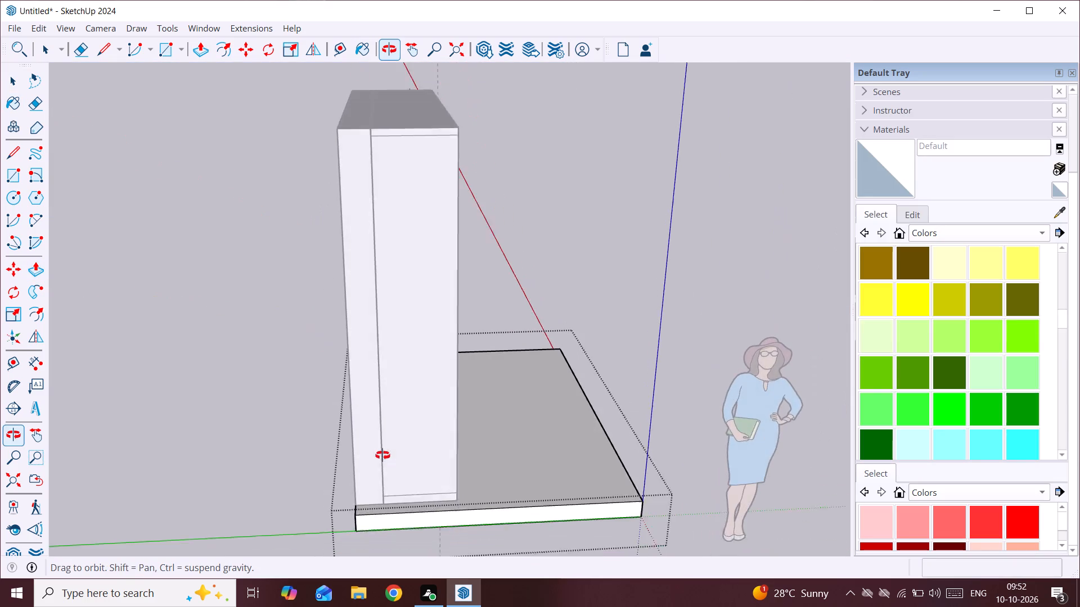
middle_click_drag(382, 455, 382, 455)
scroll(382, 453, "down", 3)
scroll(427, 504, "up", 5)
key("space")
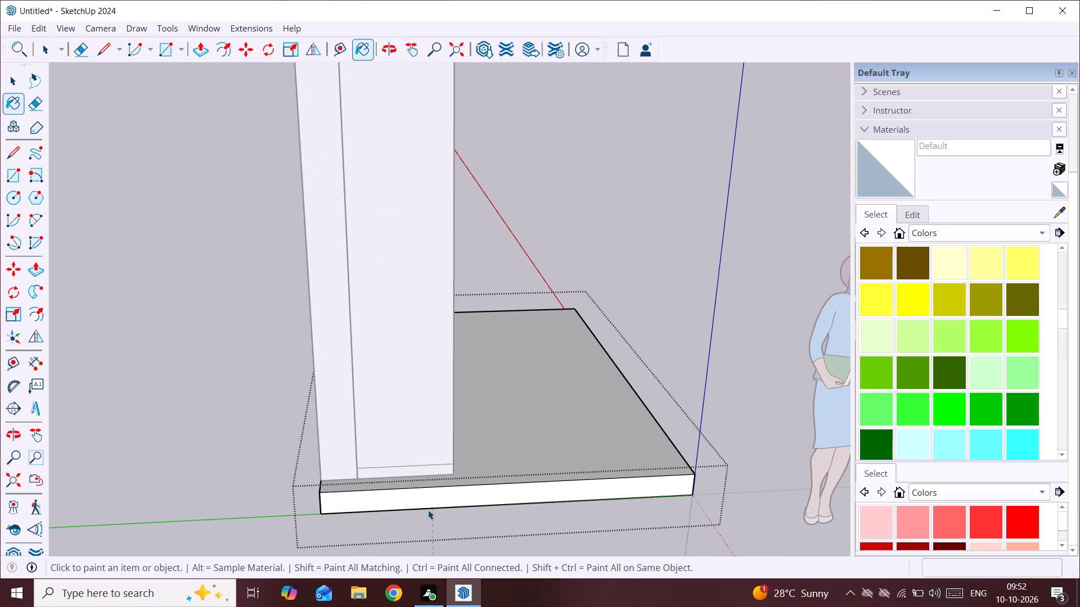
left_click(433, 504)
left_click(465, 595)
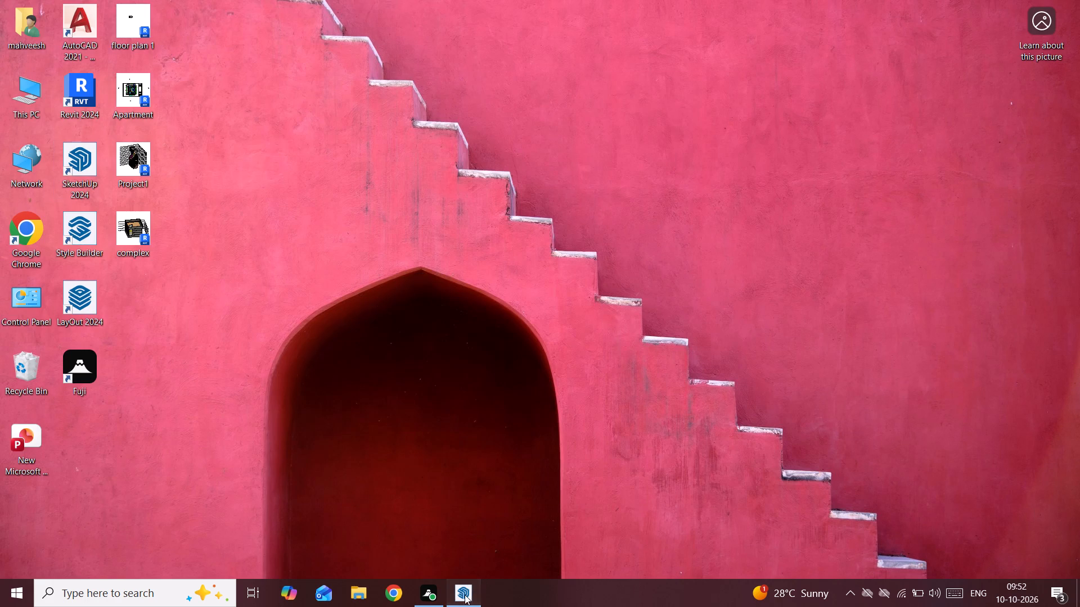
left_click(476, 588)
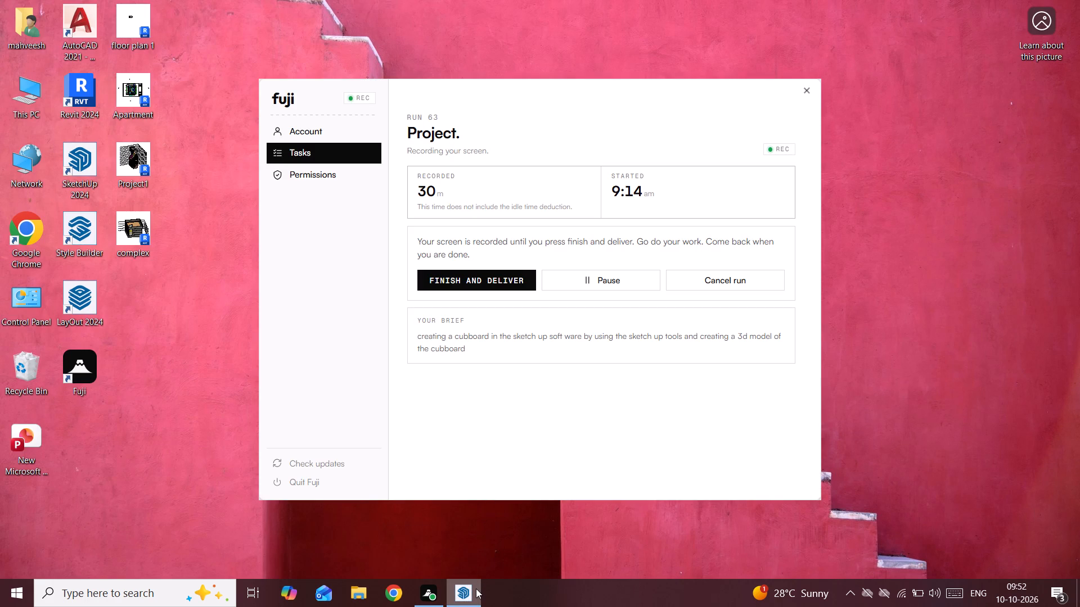
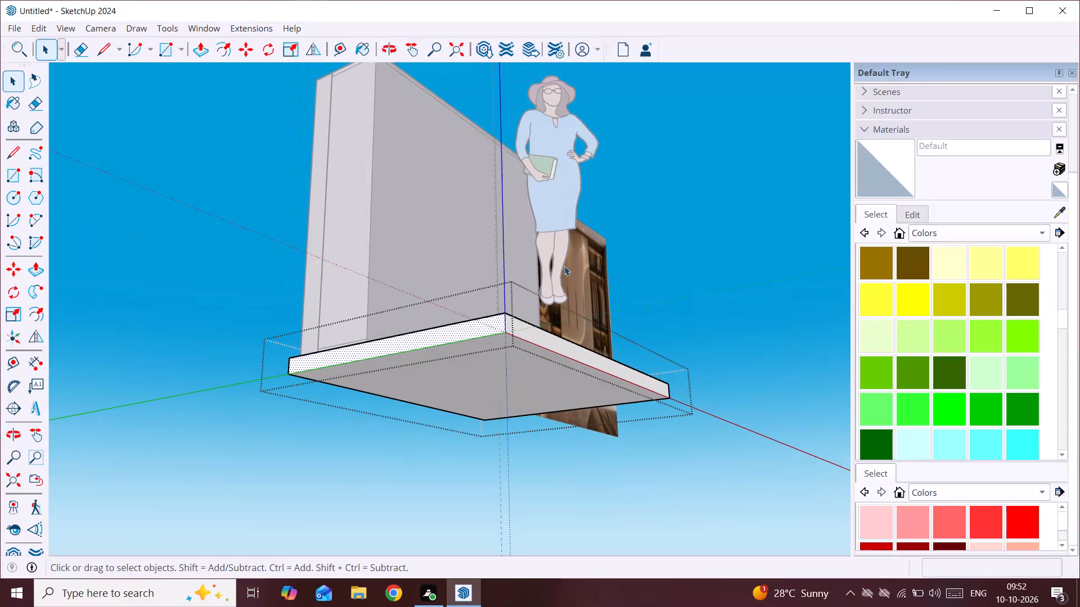
Push/Pull the base platform's side face inward about 5 3/16", flush with the box's side, and leave the group.
scroll(430, 408, "up", 2)
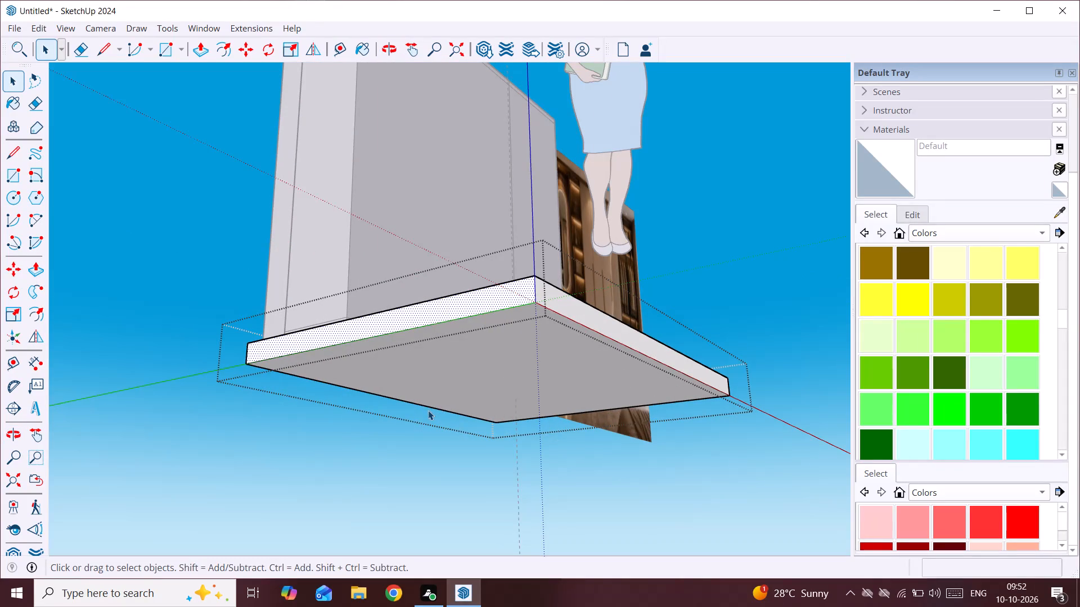
middle_click_drag(403, 320, 489, 477)
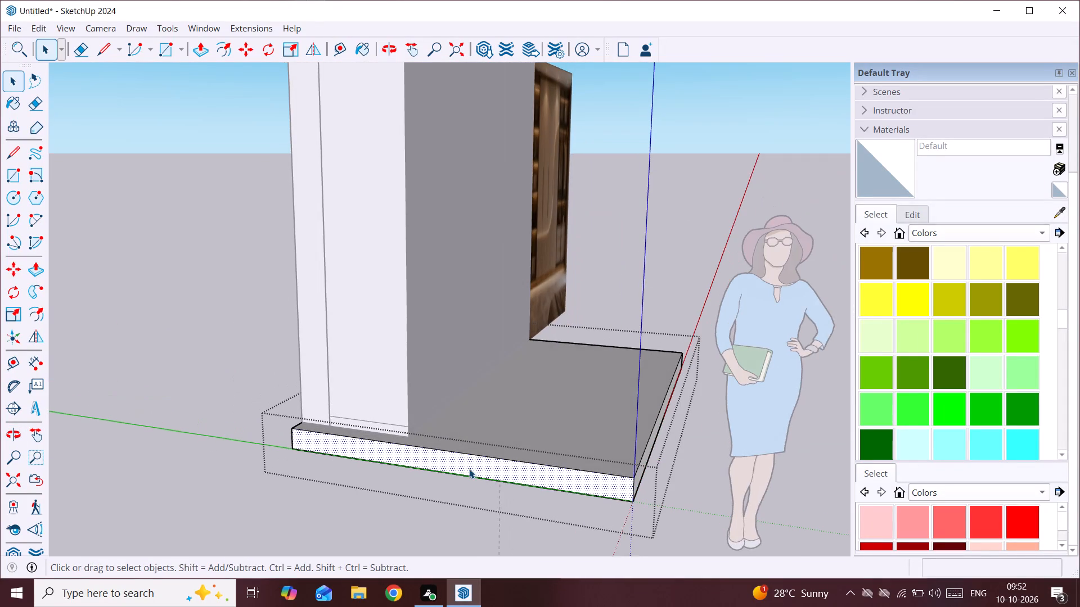
scroll(469, 469, "up", 1)
middle_click_drag(469, 465, 517, 271)
scroll(517, 271, "up", 2)
middle_click_drag(517, 289, 539, 397)
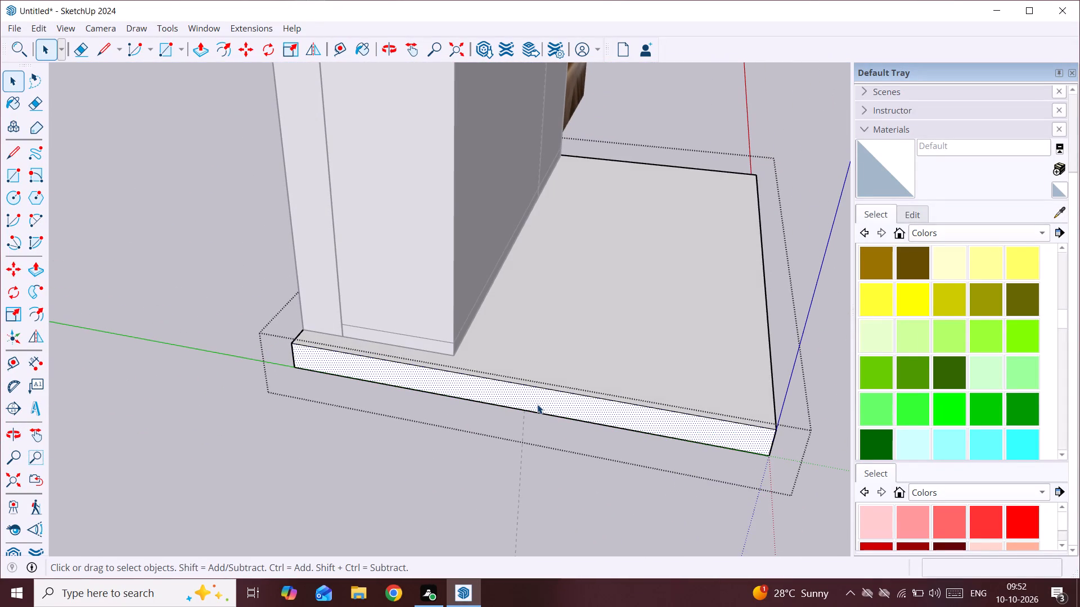
key("p")
left_click(510, 397)
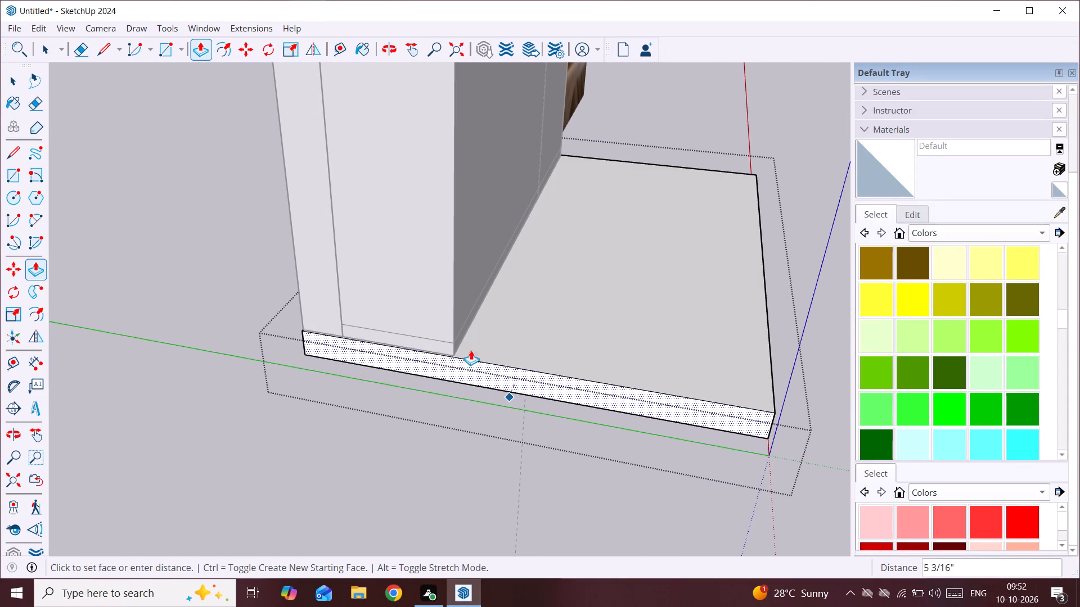
left_click(411, 270)
key("space")
scroll(571, 298, "down", 4)
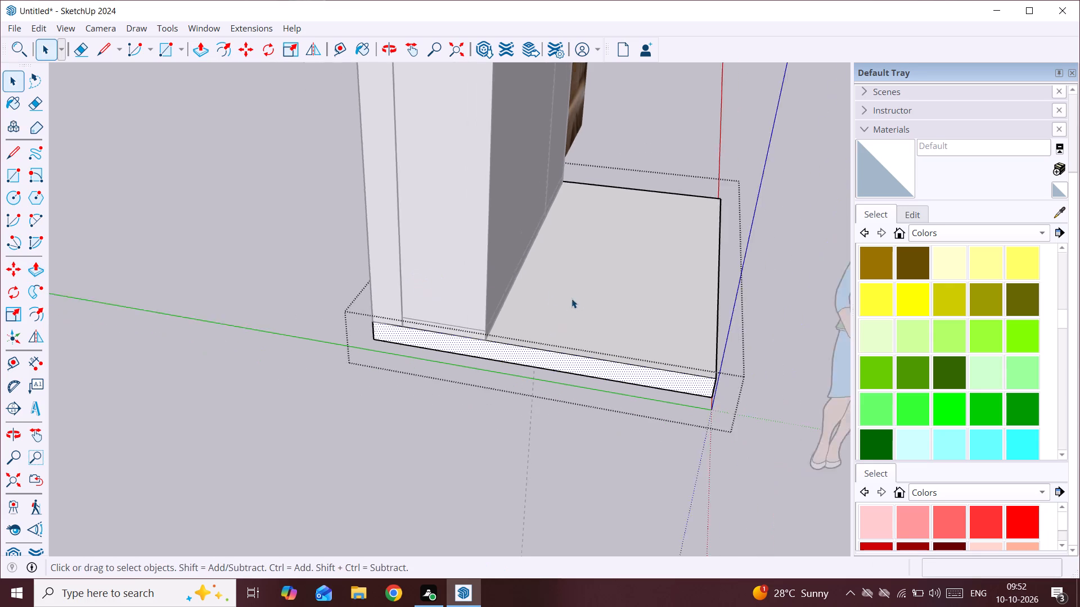
middle_click_drag(571, 300, 48, 350)
scroll(119, 323, "down", 6)
middle_click_drag(346, 292, 439, 268)
scroll(422, 273, "down", 1)
middle_click_drag(439, 268, 503, 259)
left_click(704, 391)
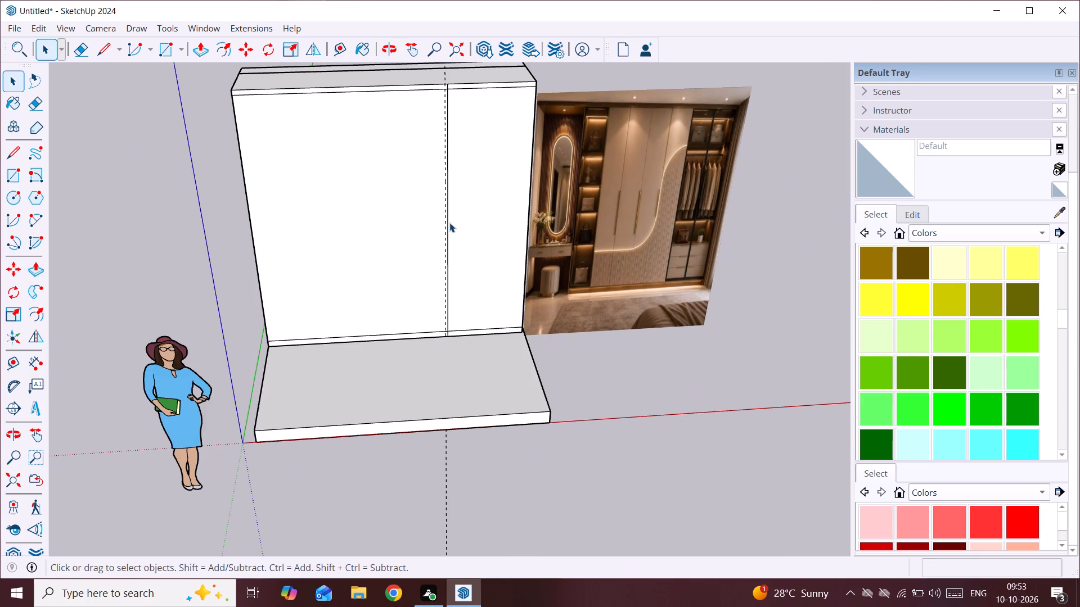
Measure the width of the front section between the vertical divider and the box's right edge.
middle_click_drag(445, 223, 417, 351, "shift")
middle_click_drag(416, 346, 419, 207)
scroll(413, 219, "up", 2)
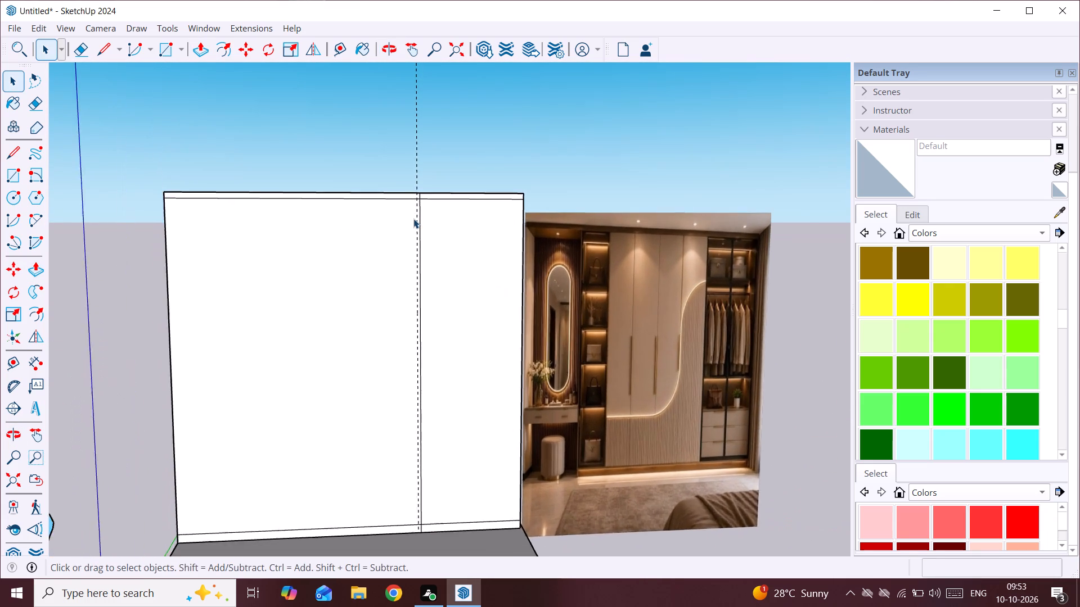
scroll(413, 219, "up", 1)
key("t")
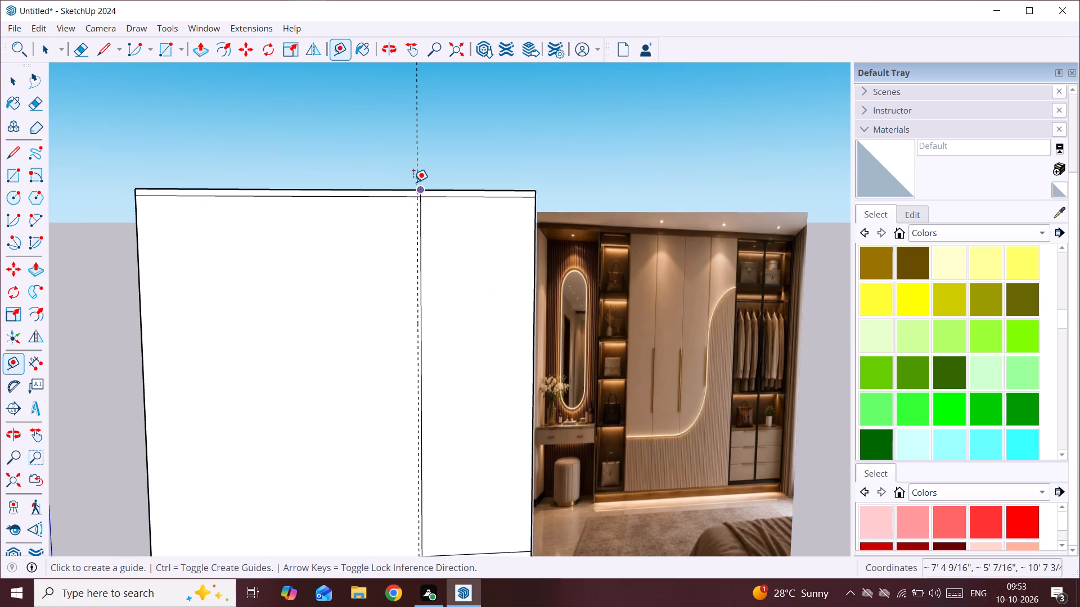
left_click(425, 304)
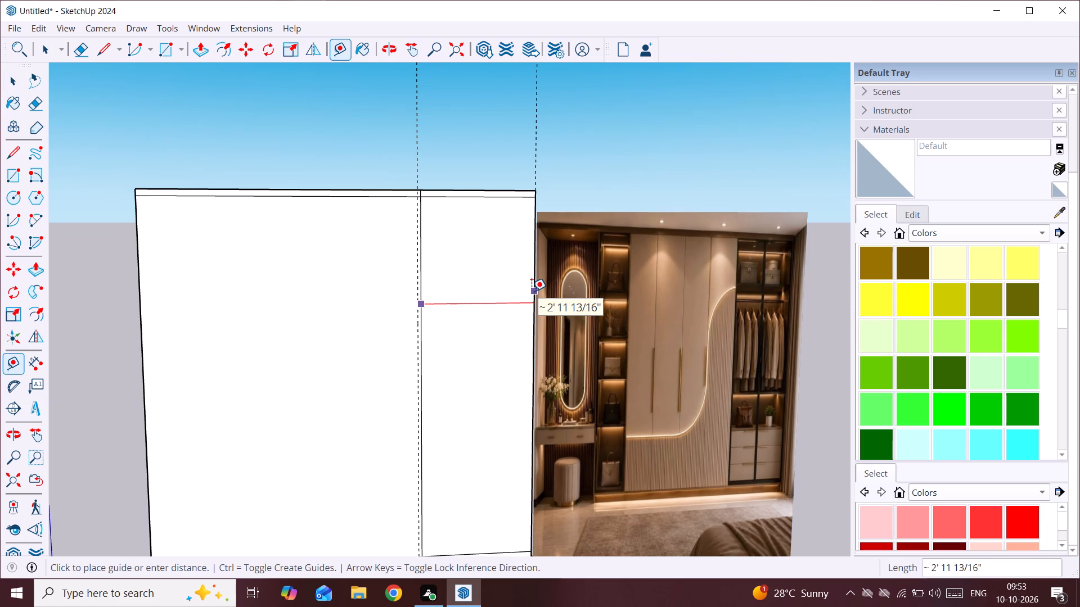
key("space")
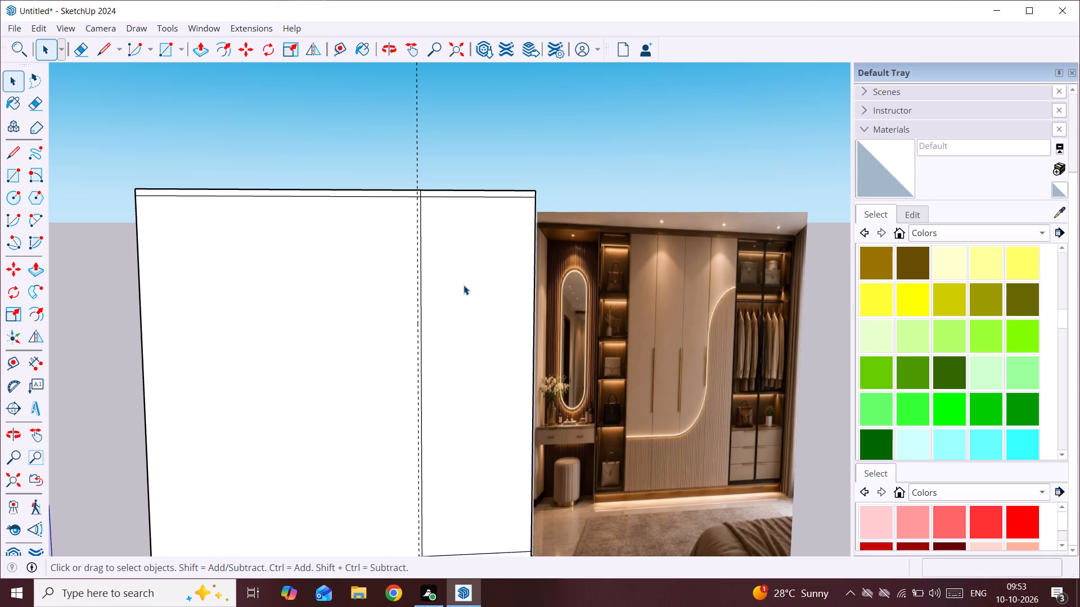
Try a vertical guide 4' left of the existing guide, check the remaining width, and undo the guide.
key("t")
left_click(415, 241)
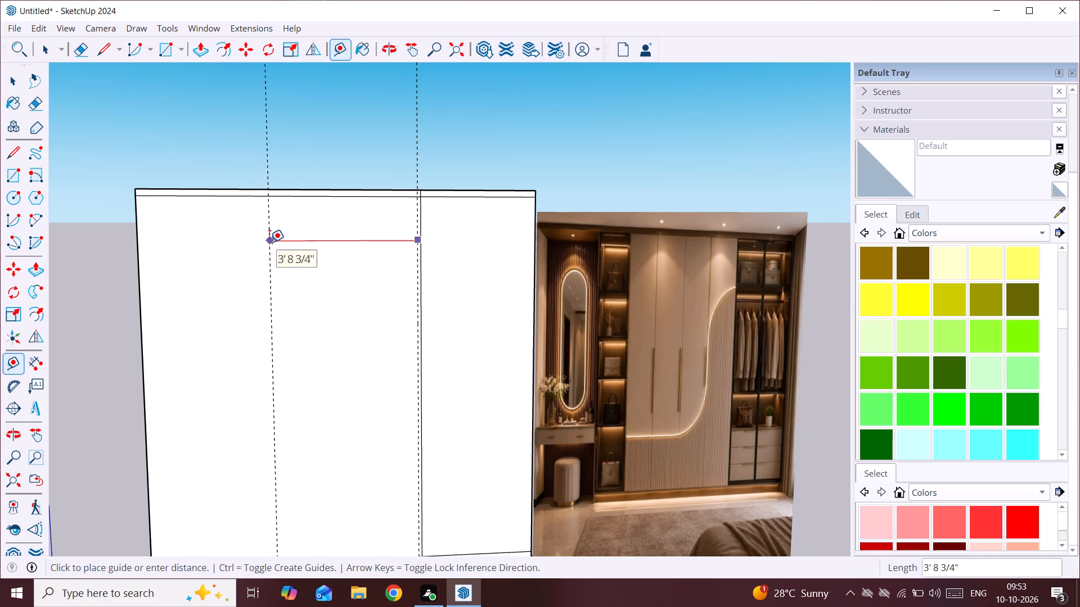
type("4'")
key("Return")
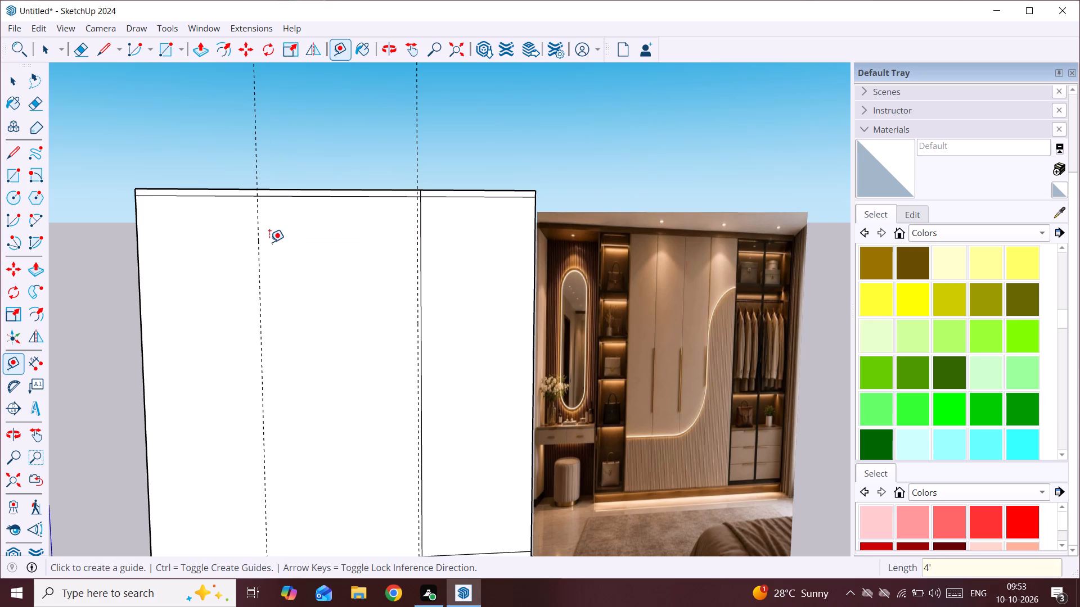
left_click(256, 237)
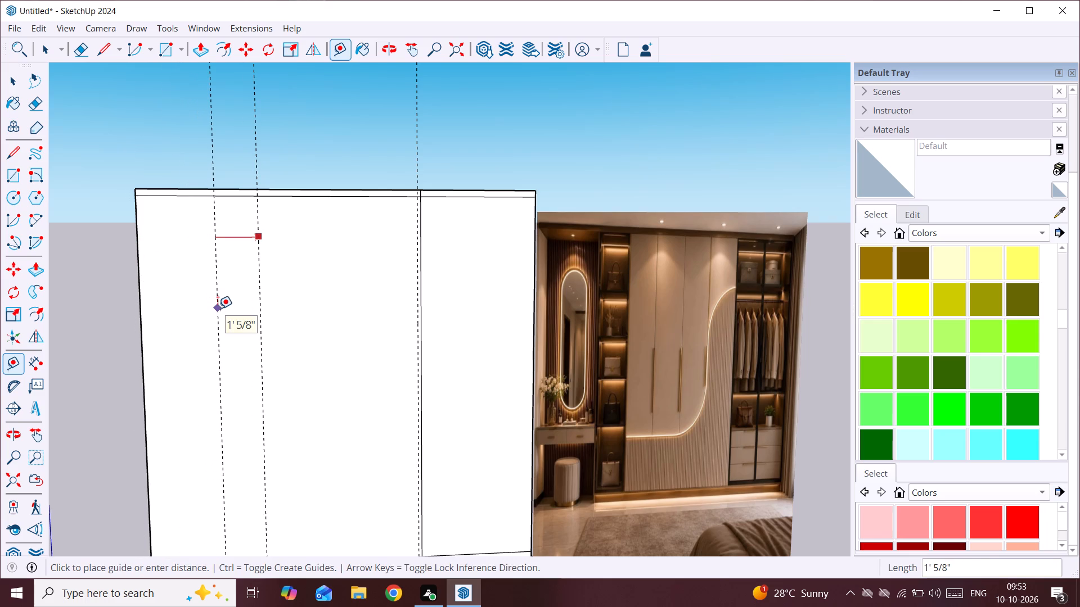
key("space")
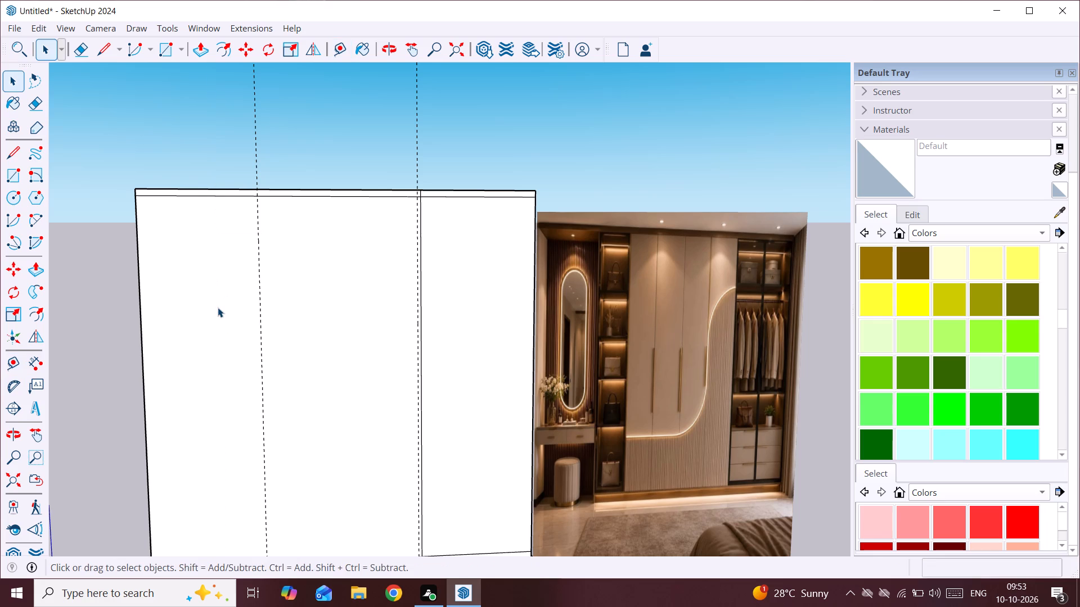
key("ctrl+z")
Place a vertical guide 3'6" to the left of the existing guide at the divider.
key("t")
left_click(416, 129)
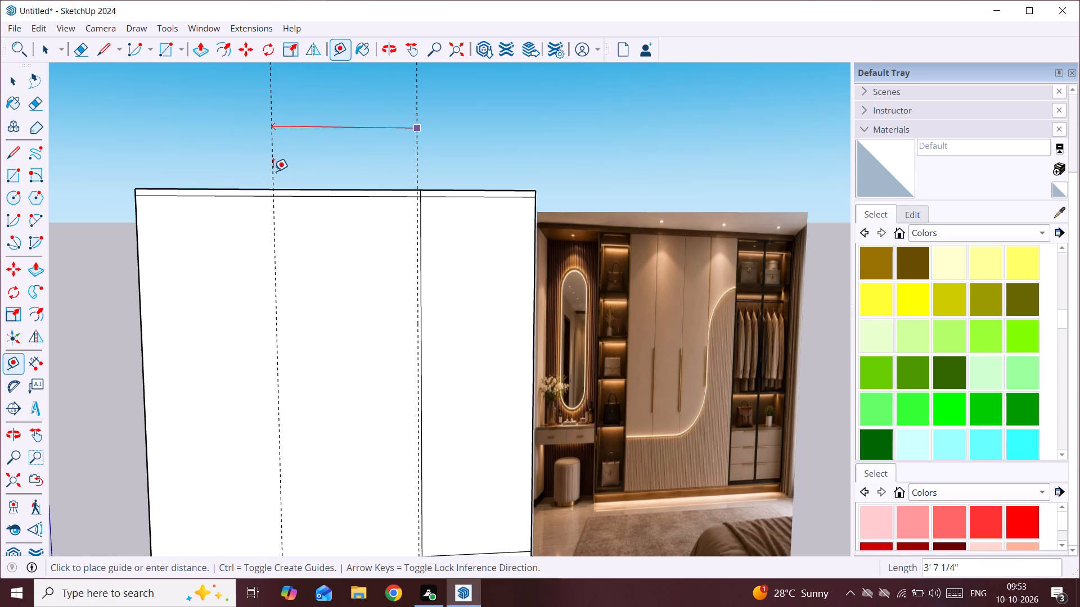
type("3'6\"")
key("Return")
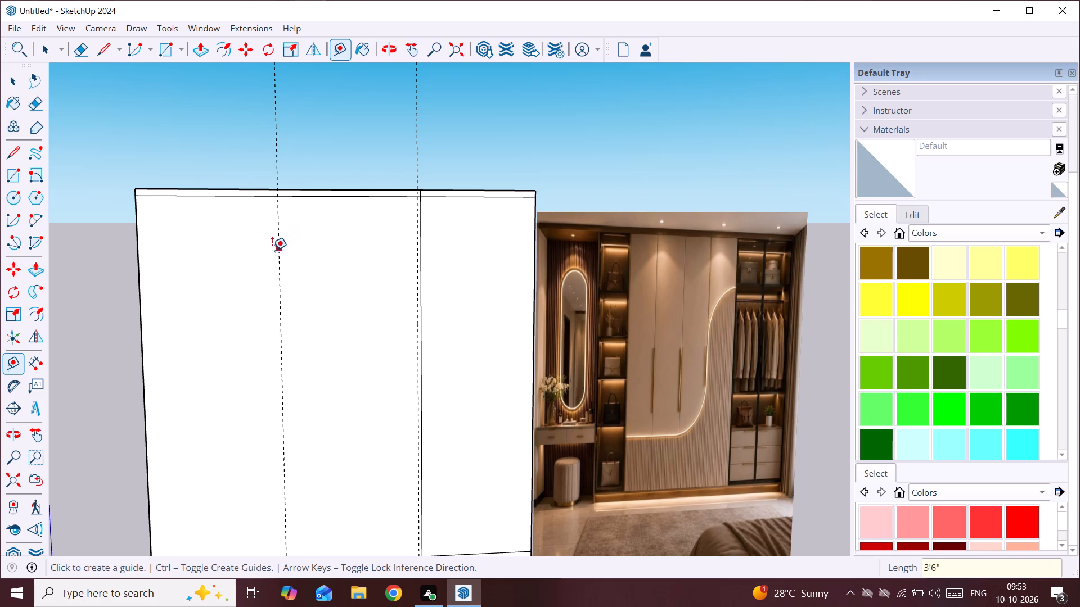
left_click(273, 250)
key("space")
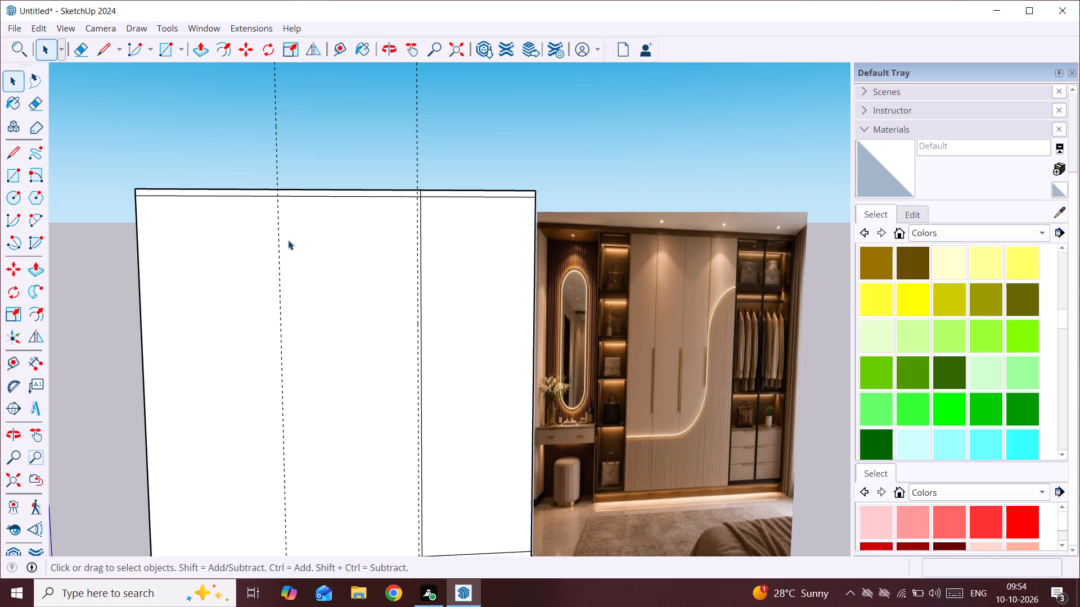
Place another vertical guide about 1' 2 13/16" to the left of the 3'6" guide.
key("t")
left_click(280, 253)
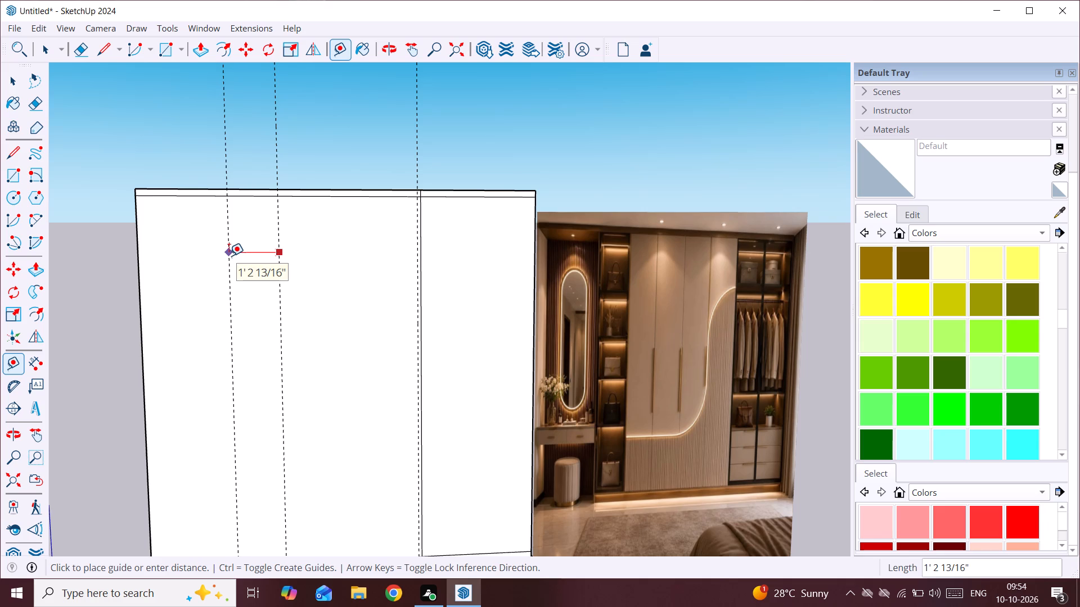
left_click(229, 256)
scroll(1079, 561, "down", 3)
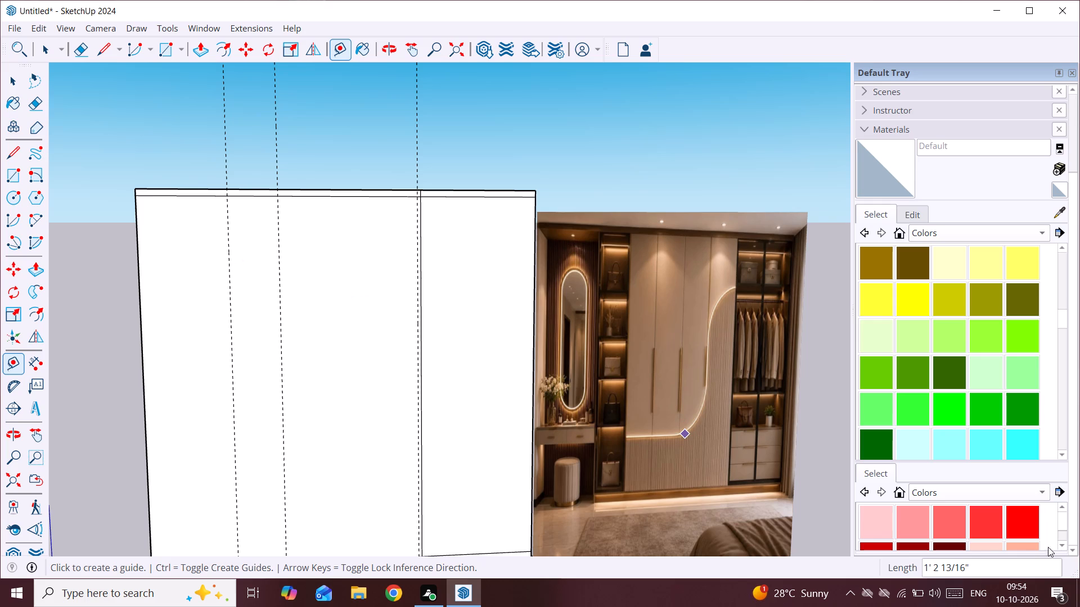
key("space")
Compare the guide layout on the box's front with the section proportions in the wardrobe reference image.
scroll(471, 394, "down", 5)
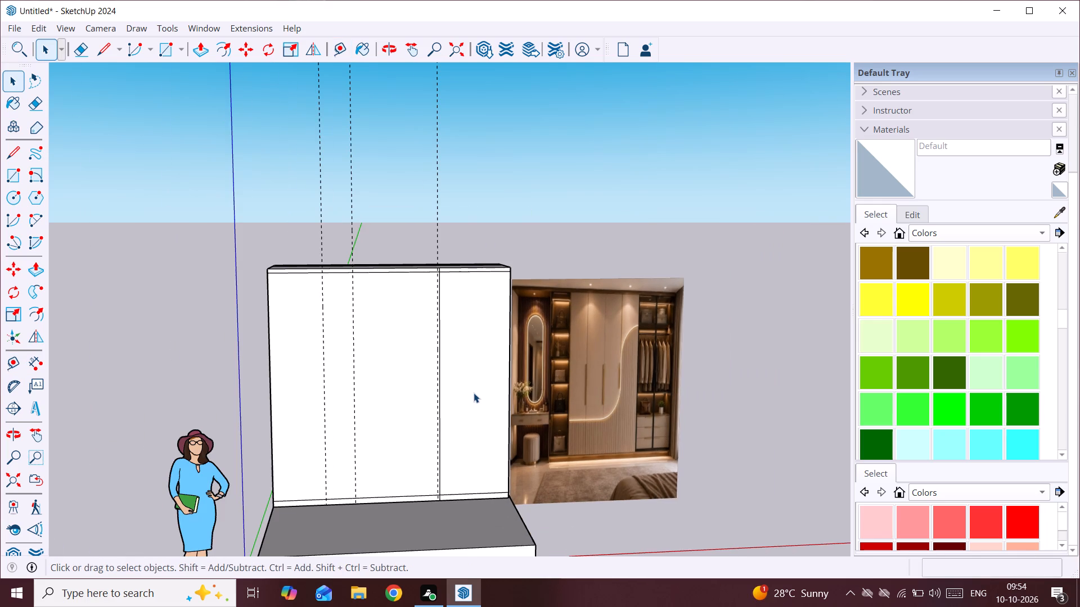
scroll(474, 393, "up", 1)
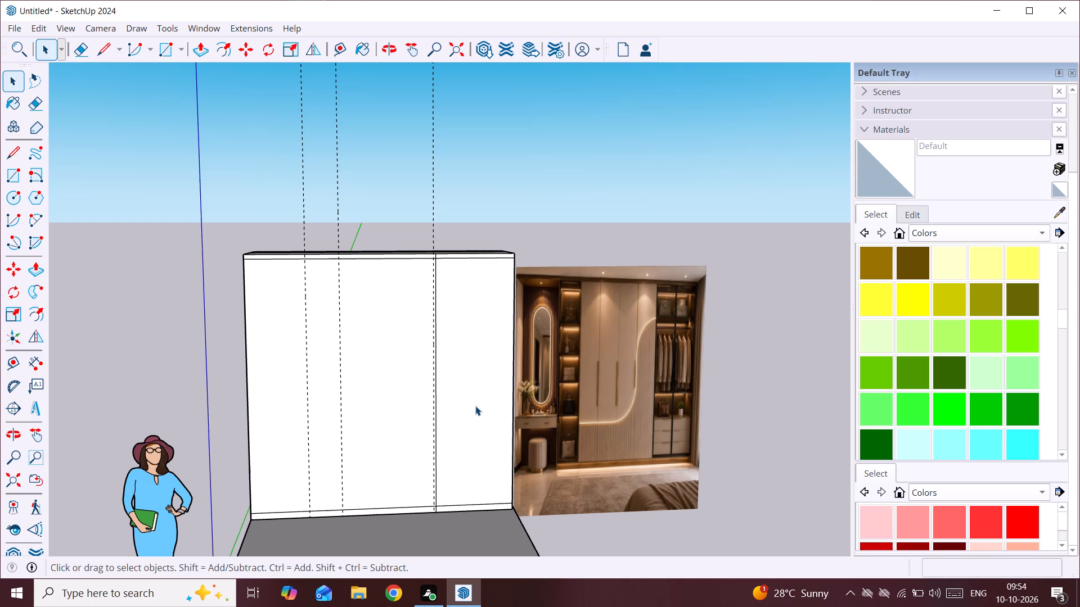
scroll(458, 377, "down", 4)
scroll(445, 446, "up", 5)
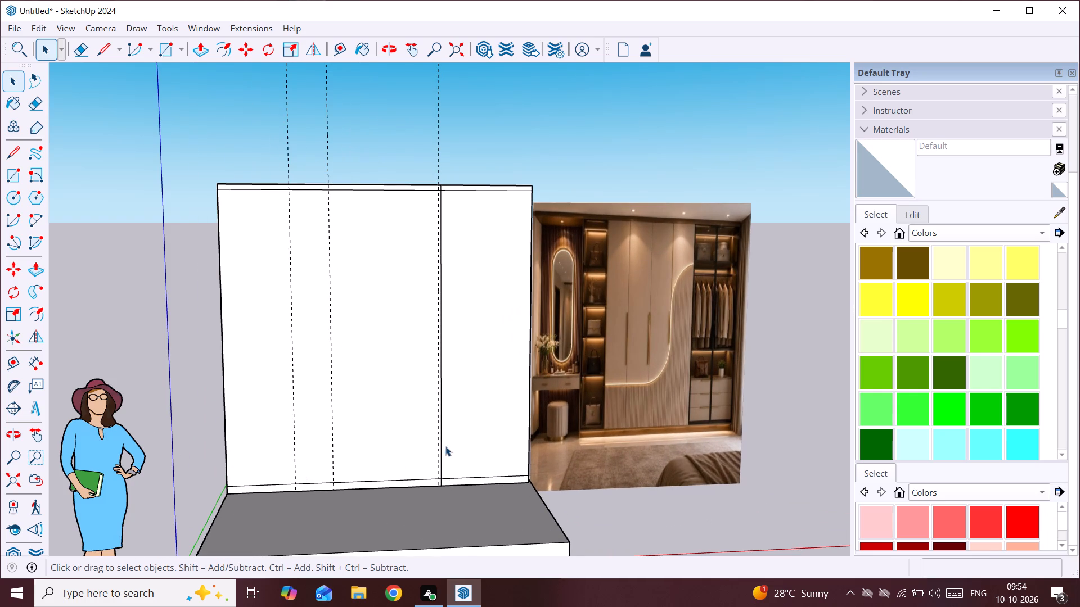
scroll(445, 454, "down", 1)
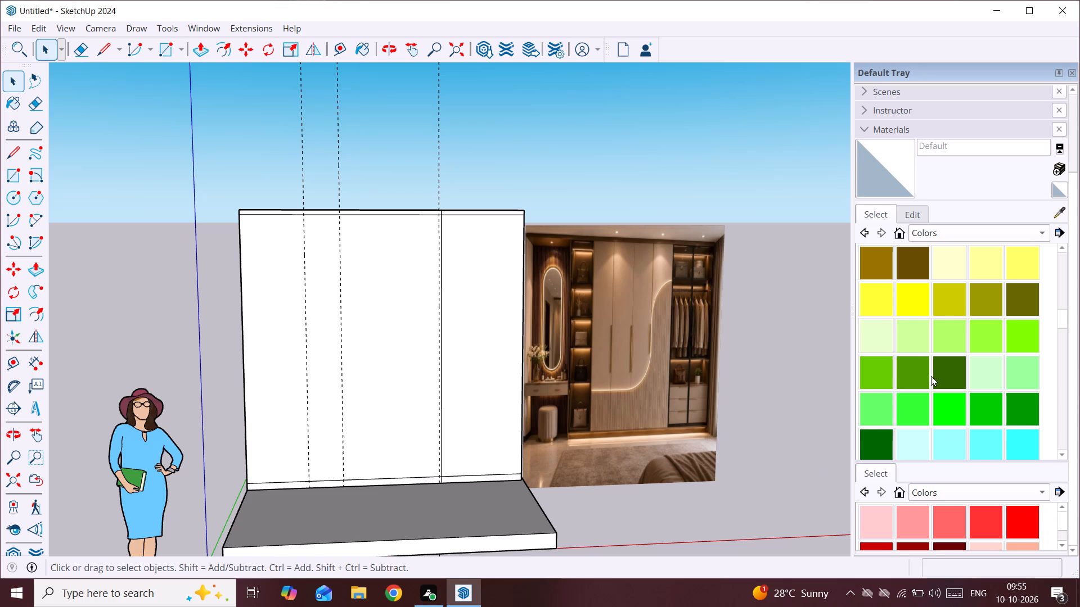
scroll(1079, 395, "down", 2)
scroll(1079, 395, "up", 7)
scroll(466, 388, "up", 2)
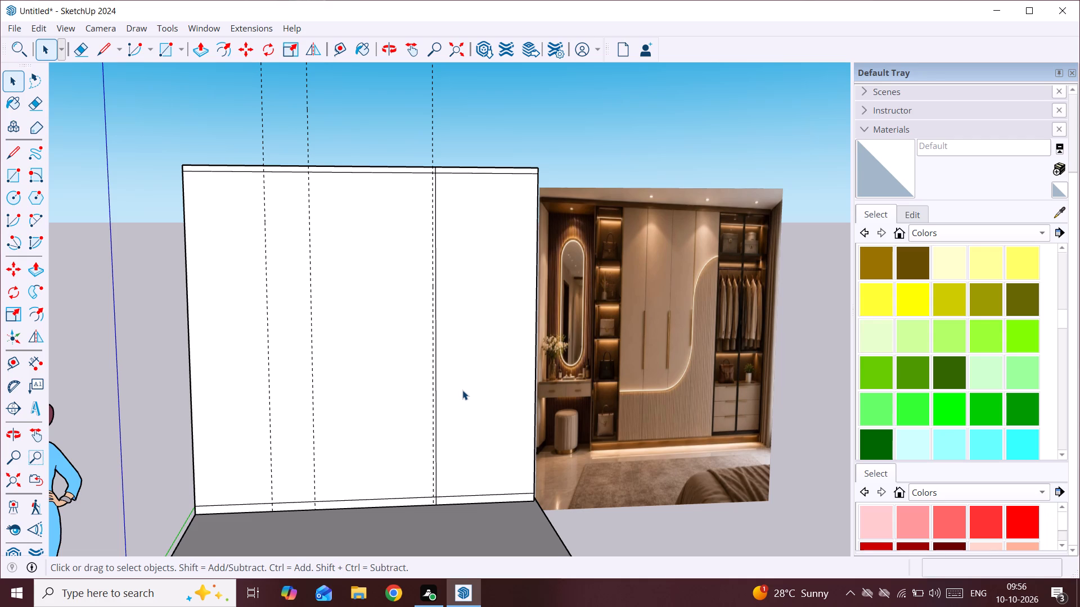
scroll(462, 390, "up", 1)
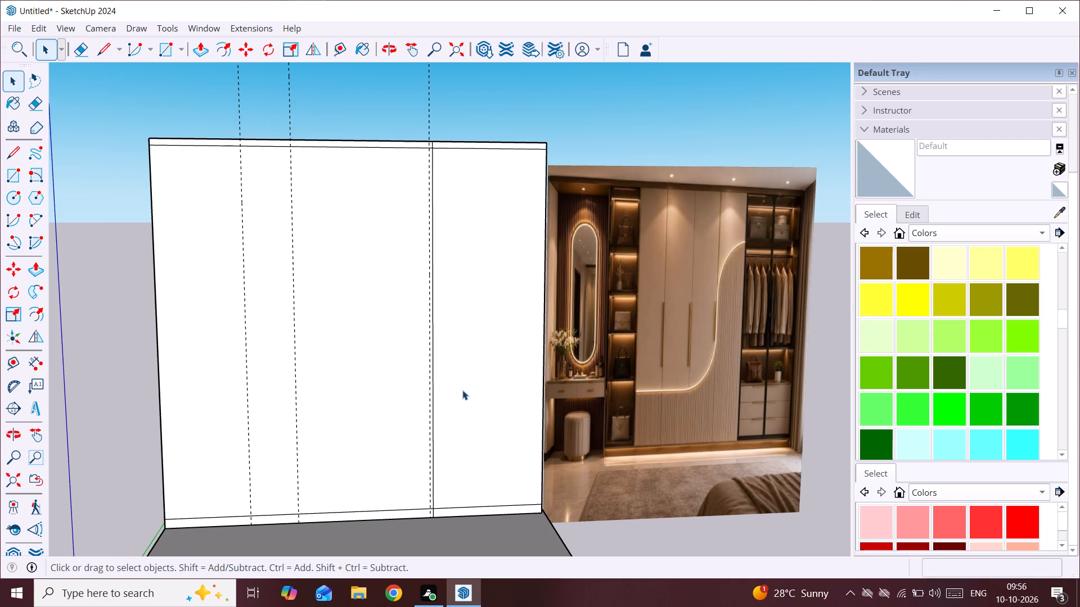
scroll(462, 390, "down", 2)
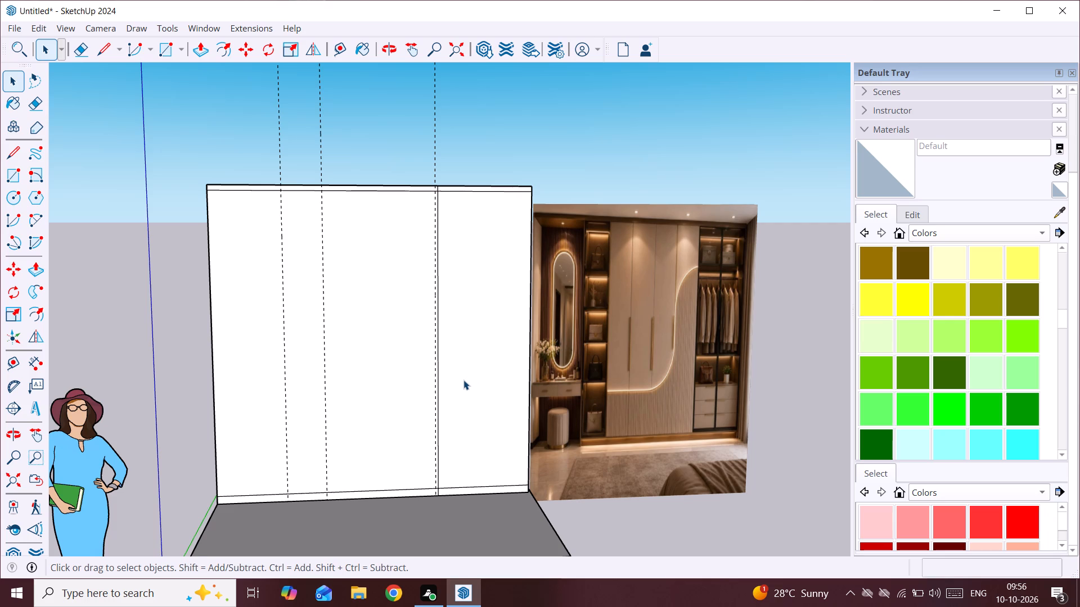
scroll(463, 380, "up", 1)
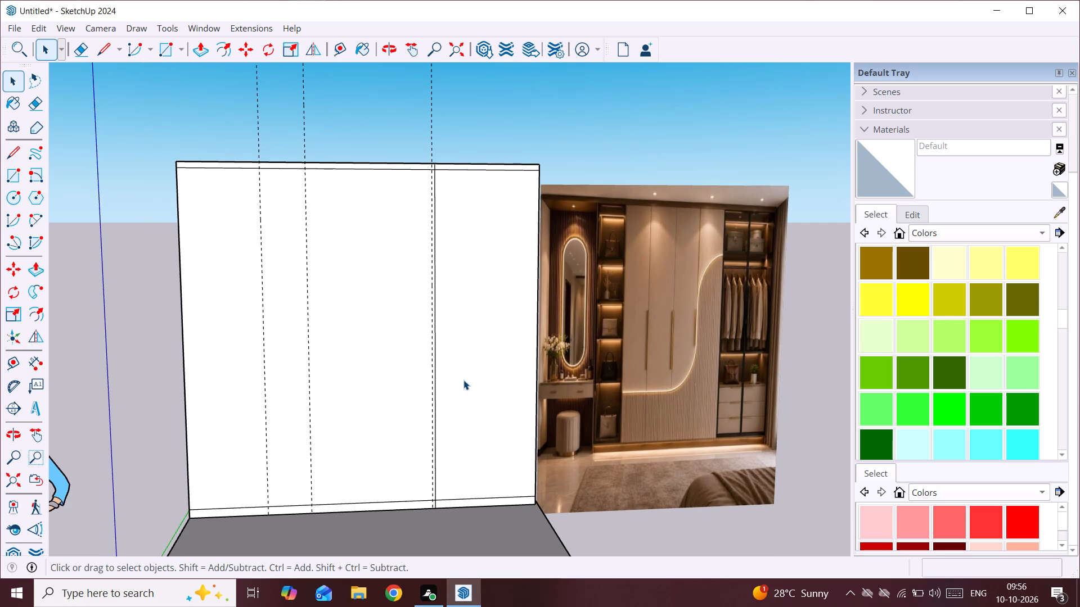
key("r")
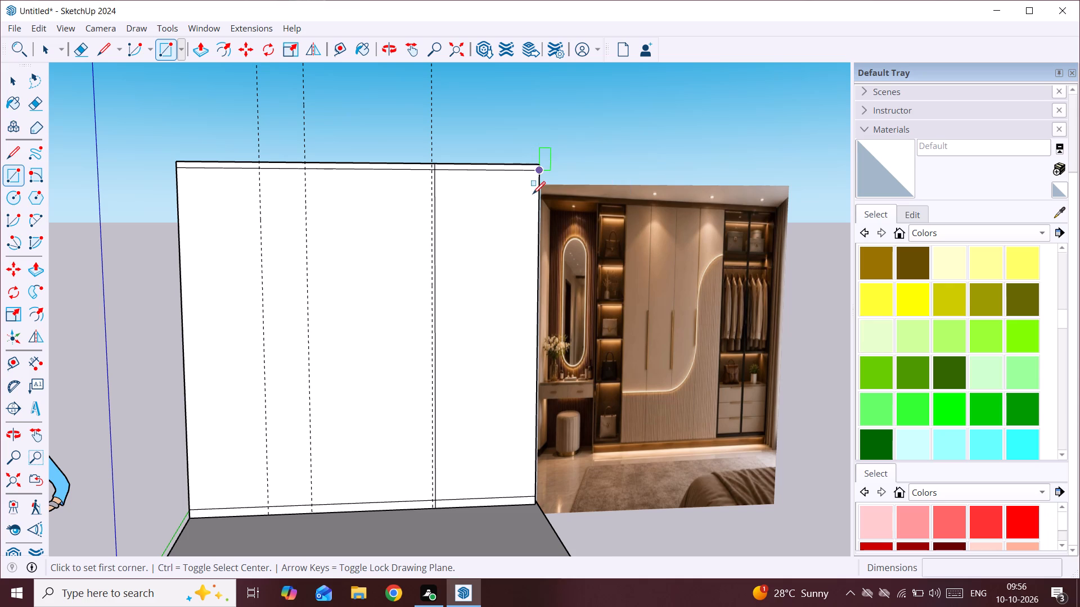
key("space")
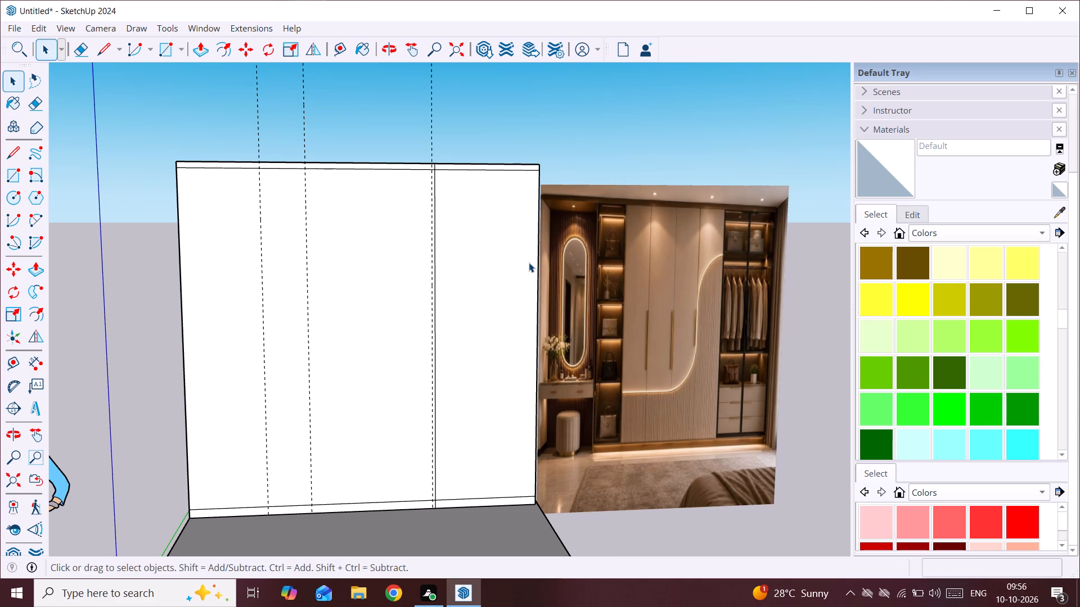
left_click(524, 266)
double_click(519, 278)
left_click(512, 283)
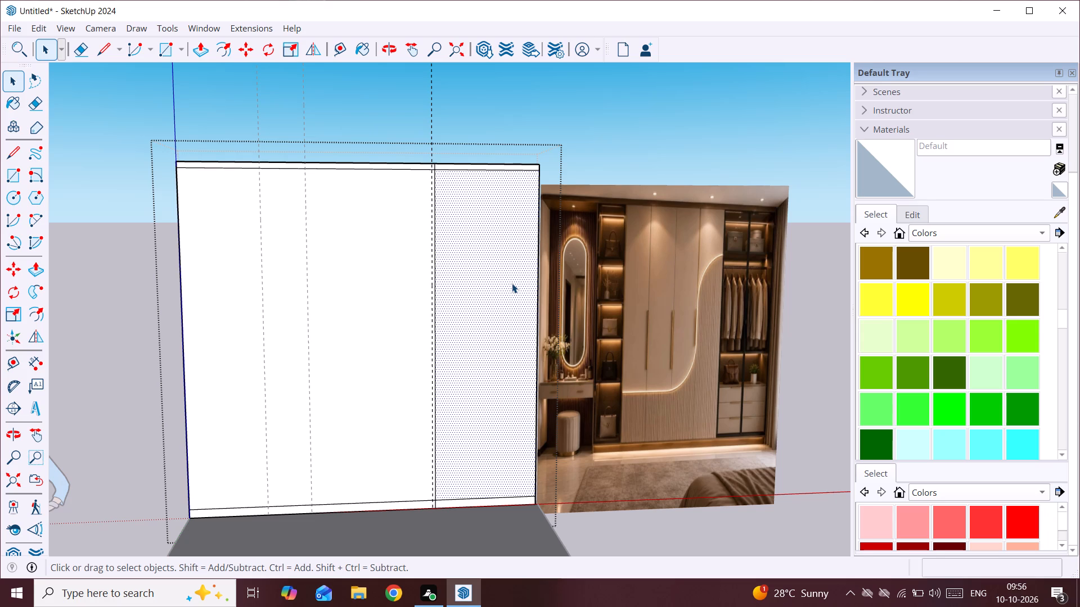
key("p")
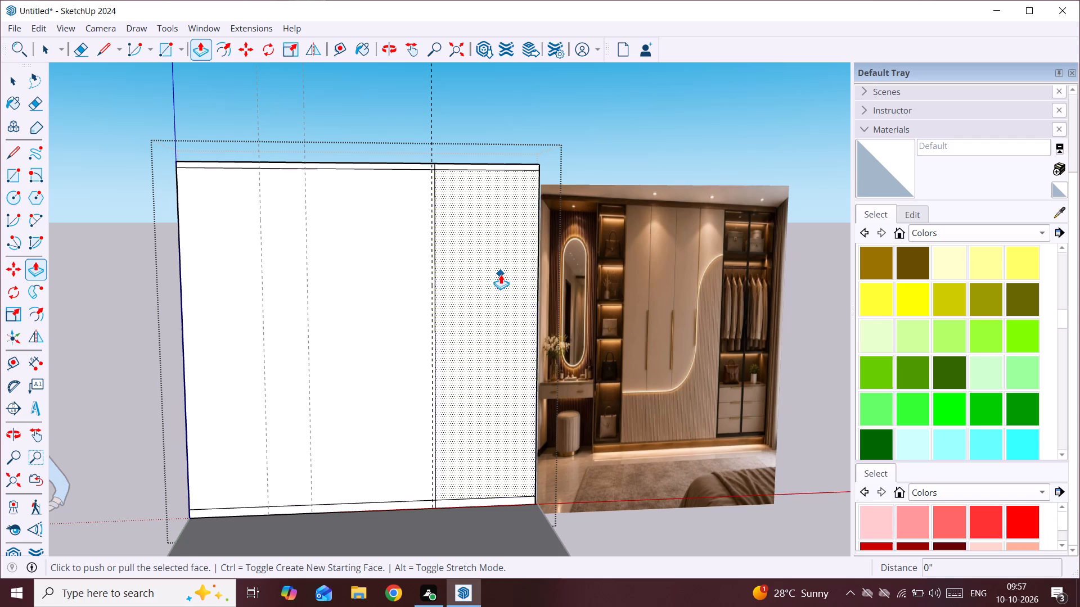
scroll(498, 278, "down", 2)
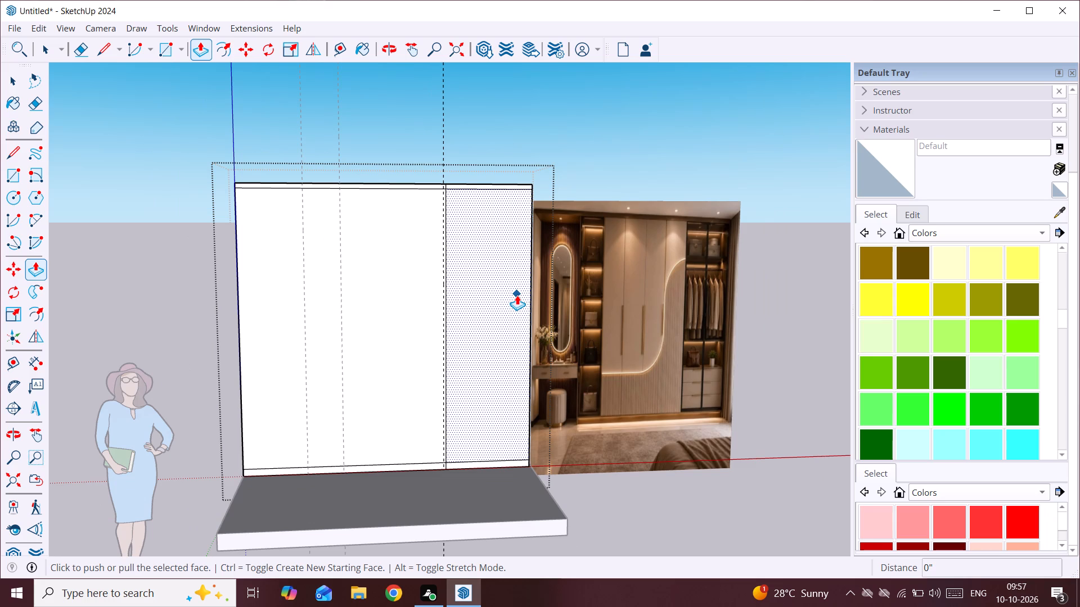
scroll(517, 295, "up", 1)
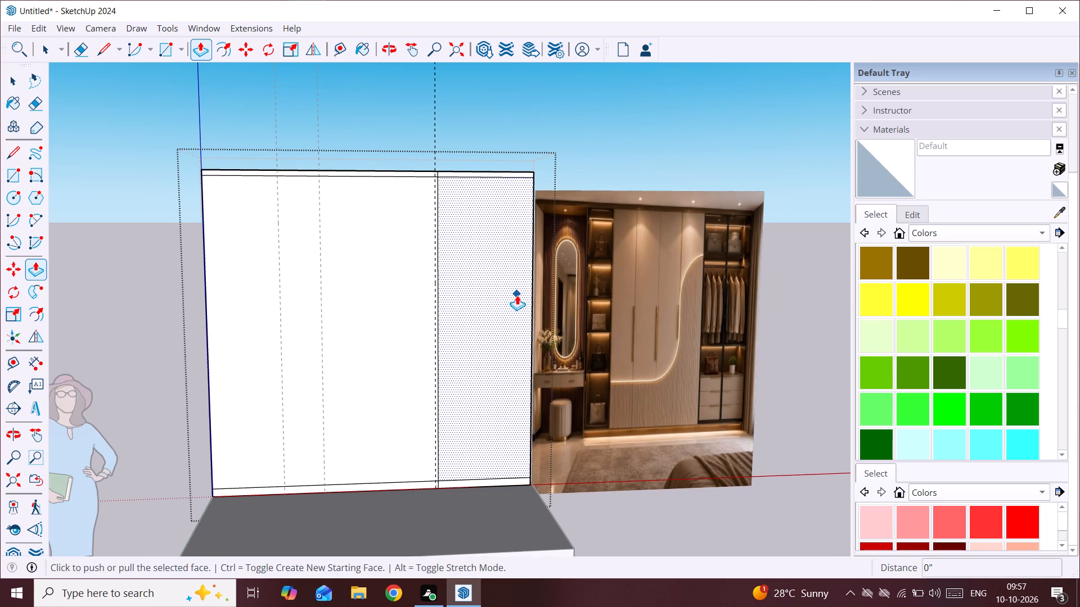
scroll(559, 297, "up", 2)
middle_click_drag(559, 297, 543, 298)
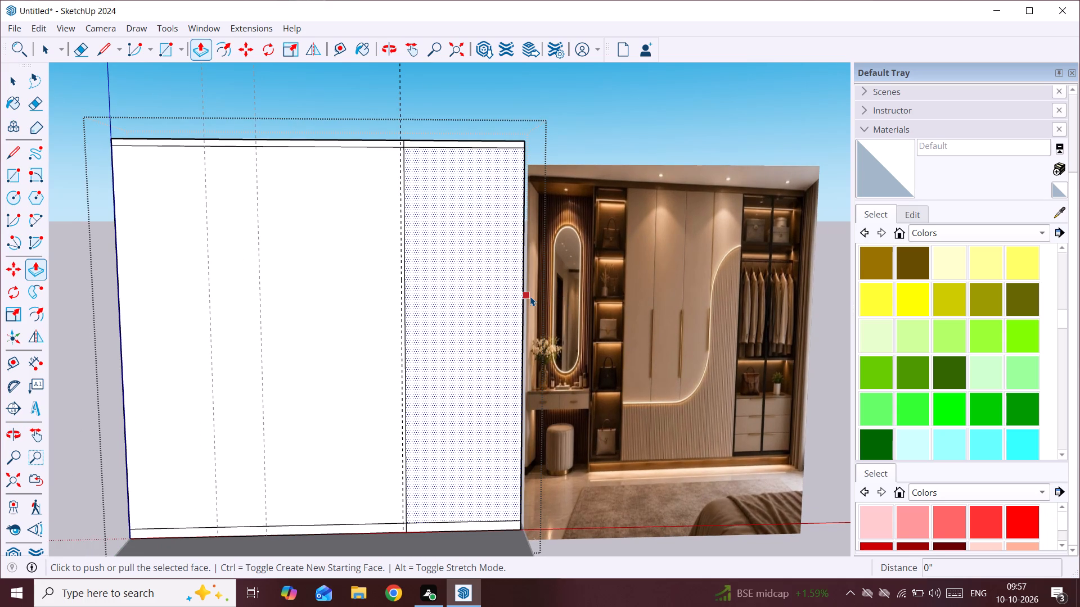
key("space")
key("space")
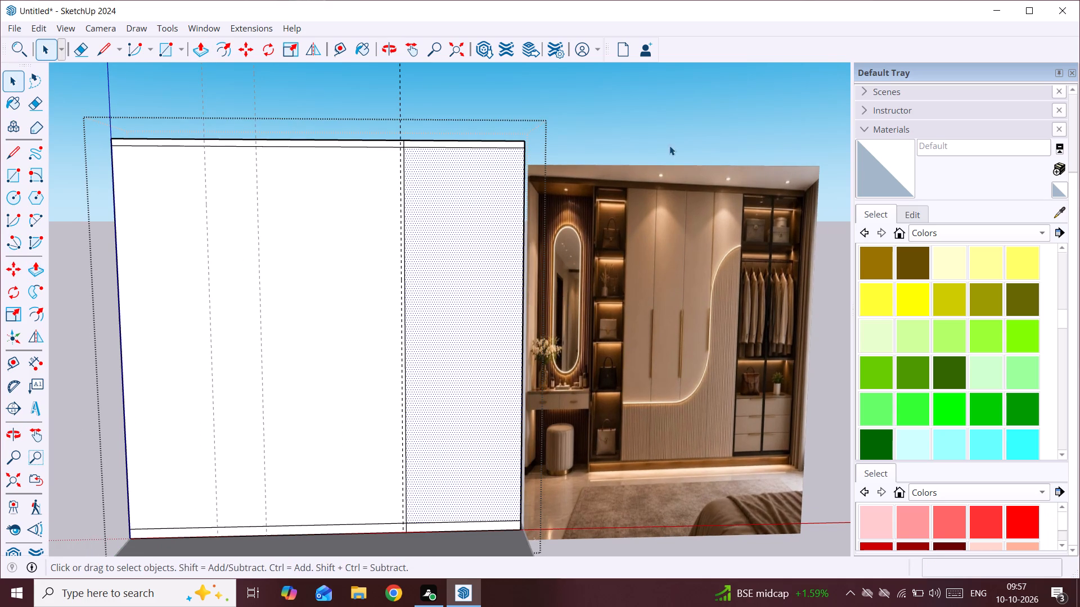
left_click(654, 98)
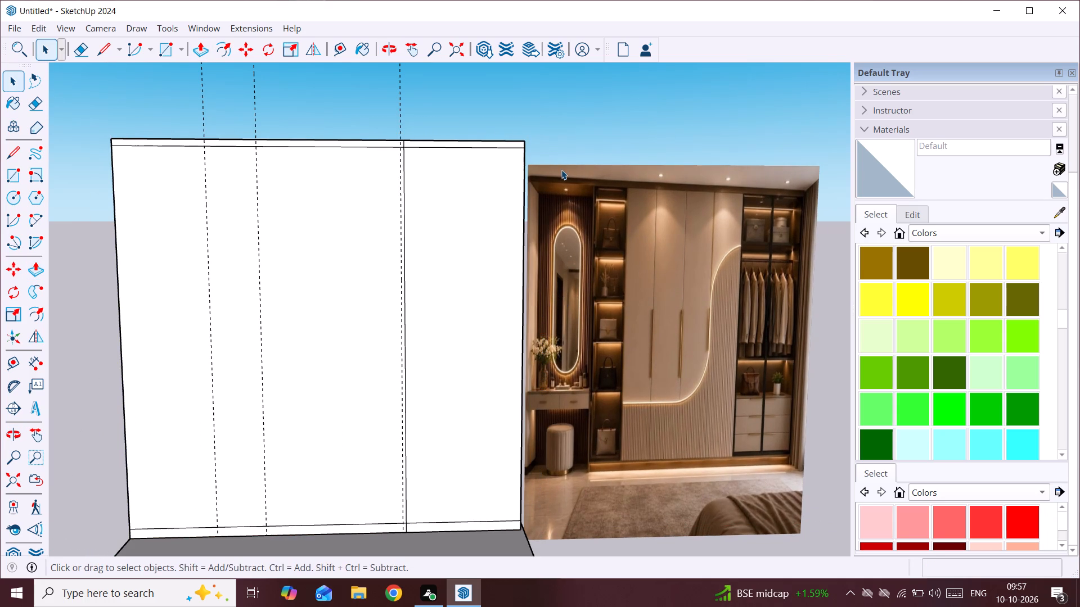
Place a vertical guide 1" inside the right edge of the box's front.
key("t")
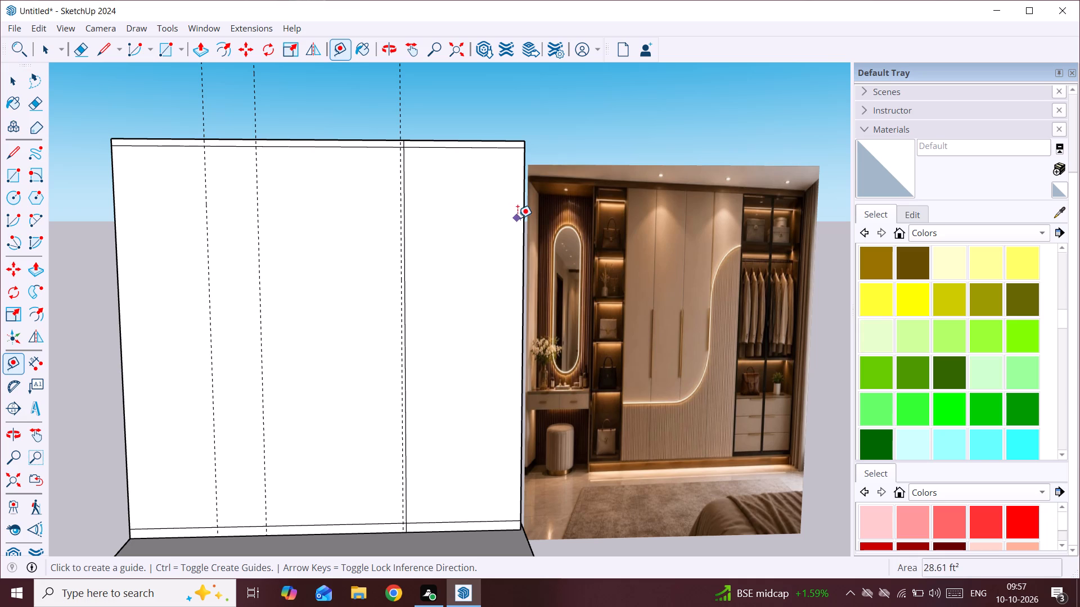
left_click(523, 214)
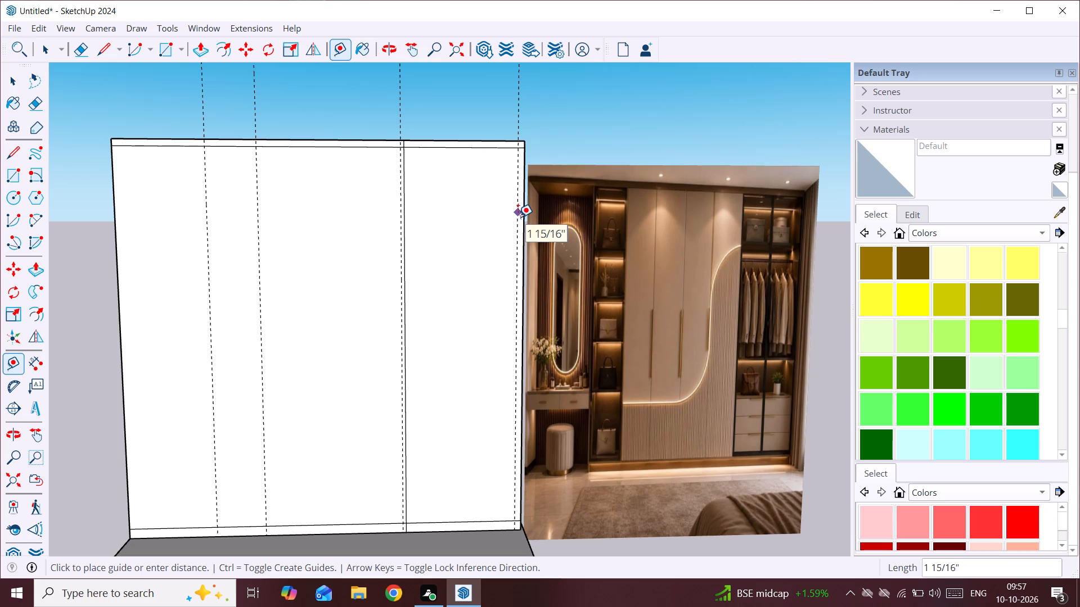
key("1")
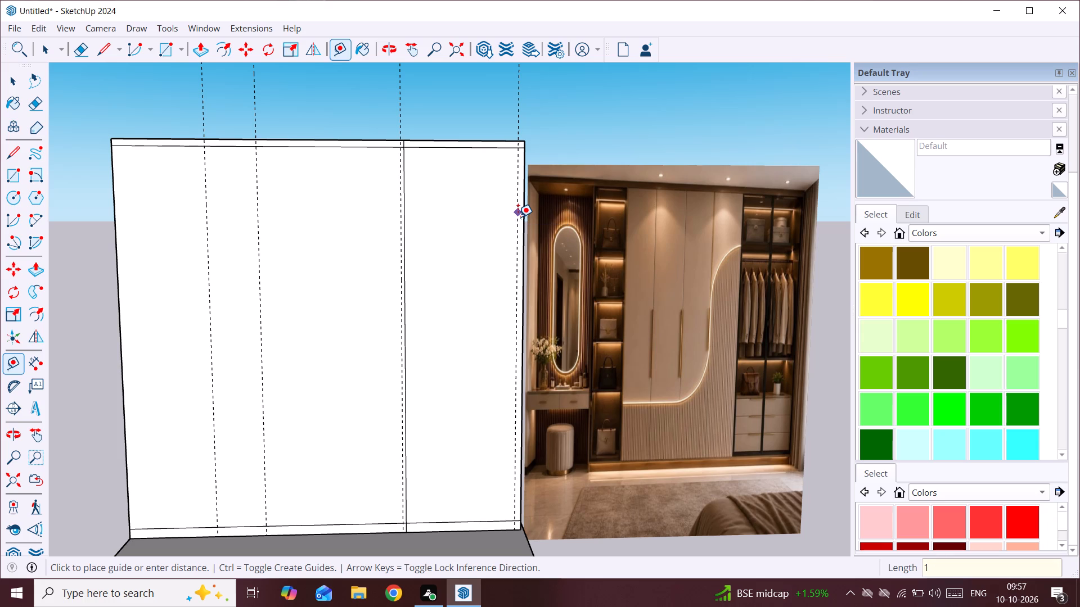
key("shift+quotedbl")
key("Return")
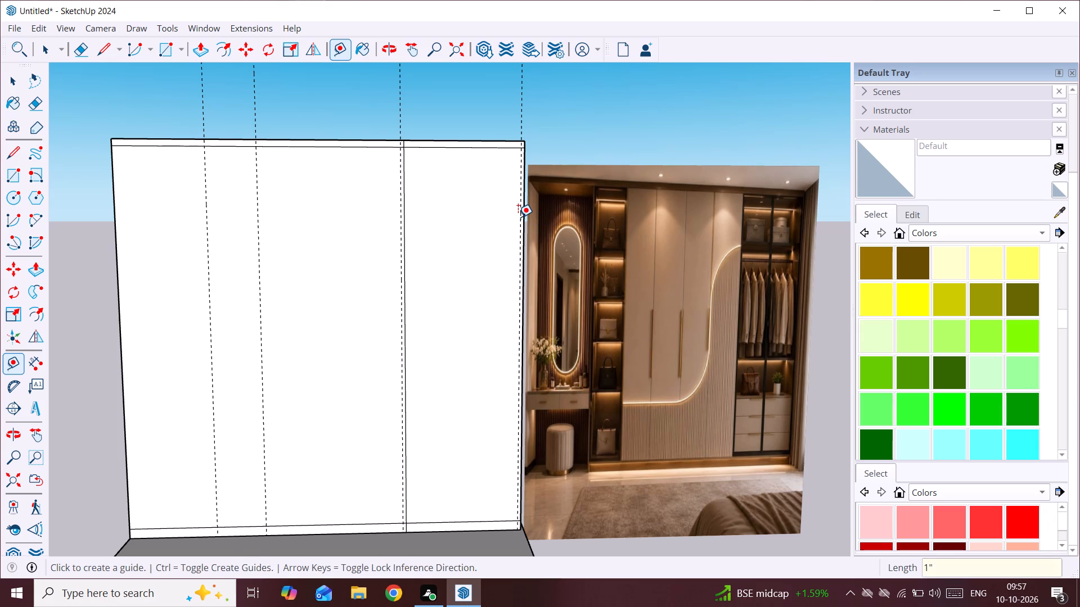
key("space")
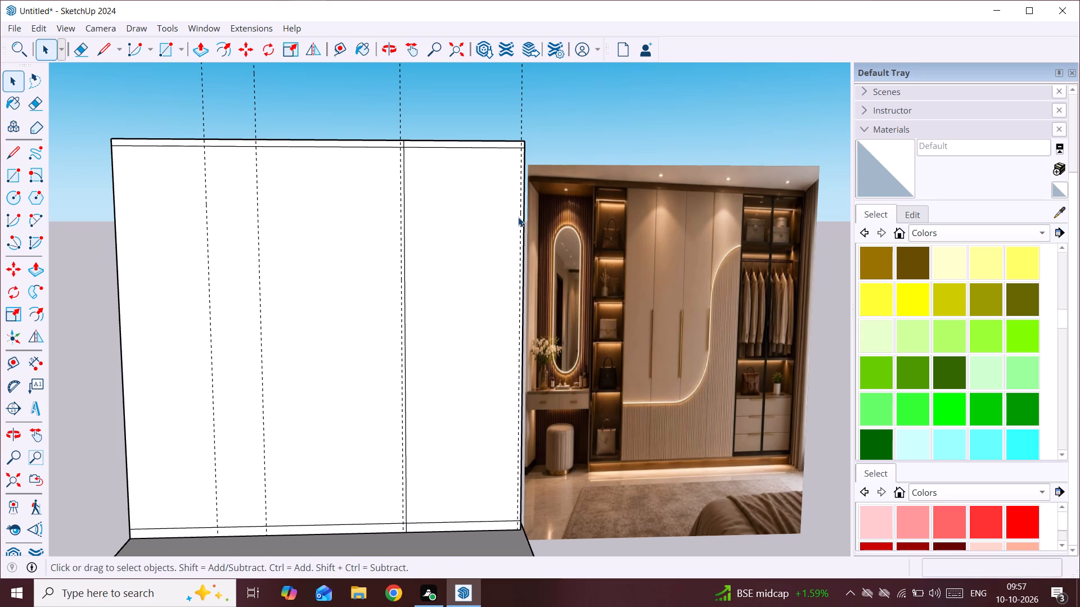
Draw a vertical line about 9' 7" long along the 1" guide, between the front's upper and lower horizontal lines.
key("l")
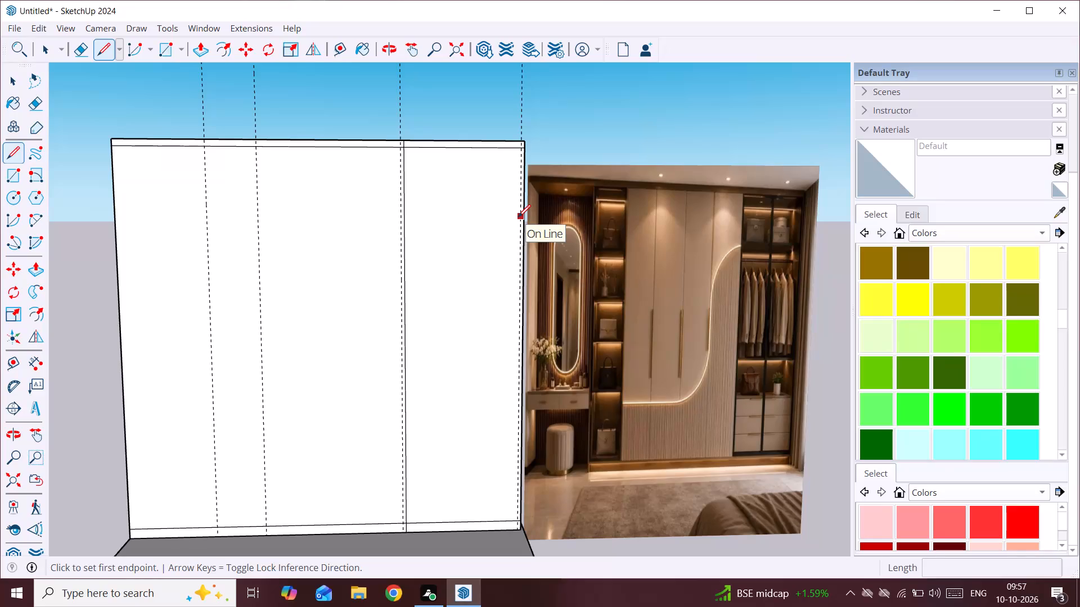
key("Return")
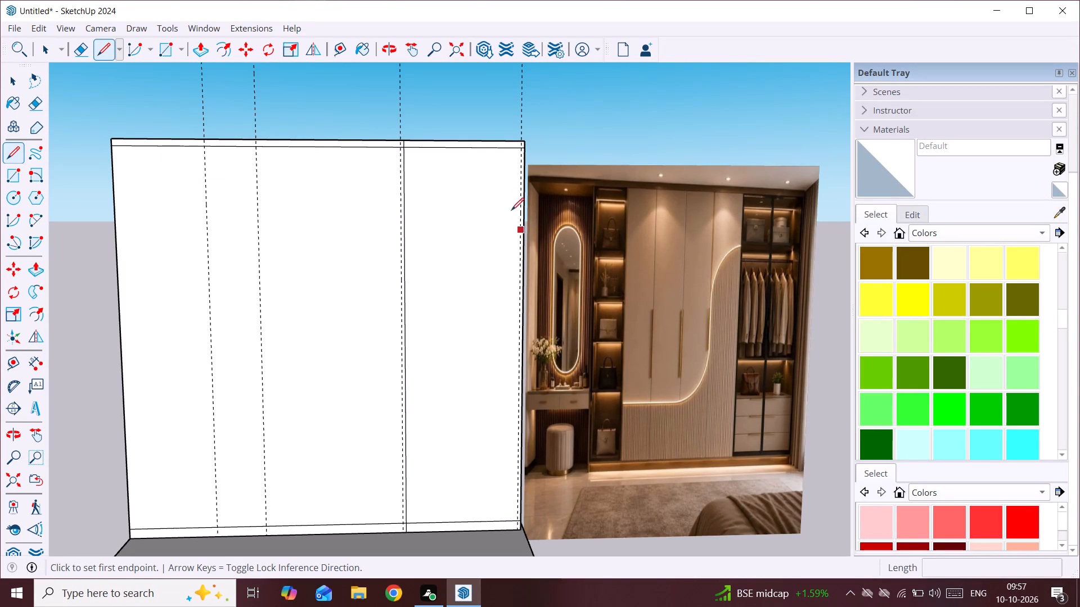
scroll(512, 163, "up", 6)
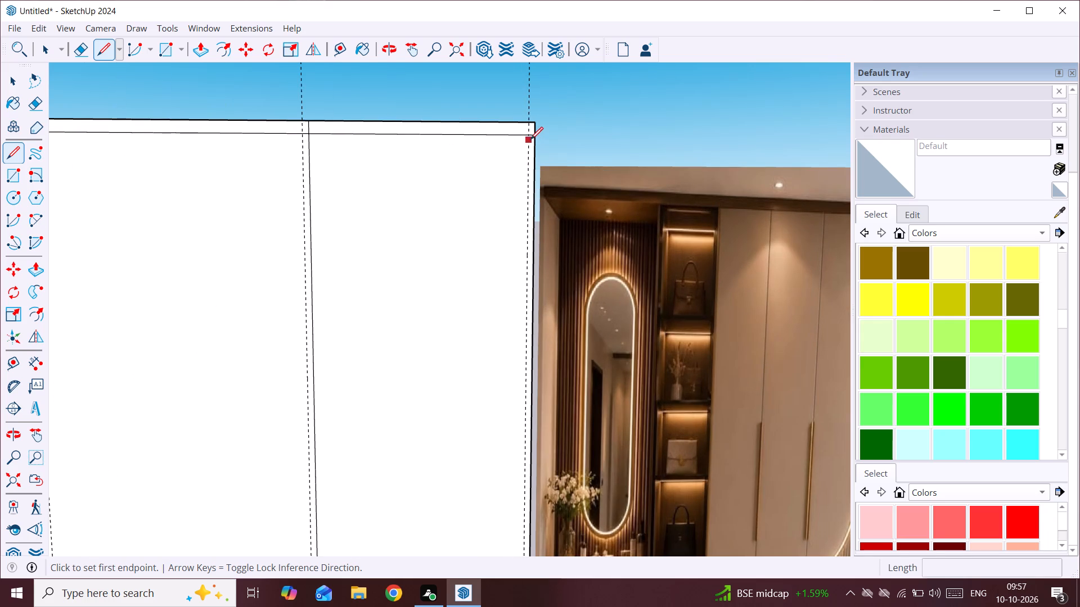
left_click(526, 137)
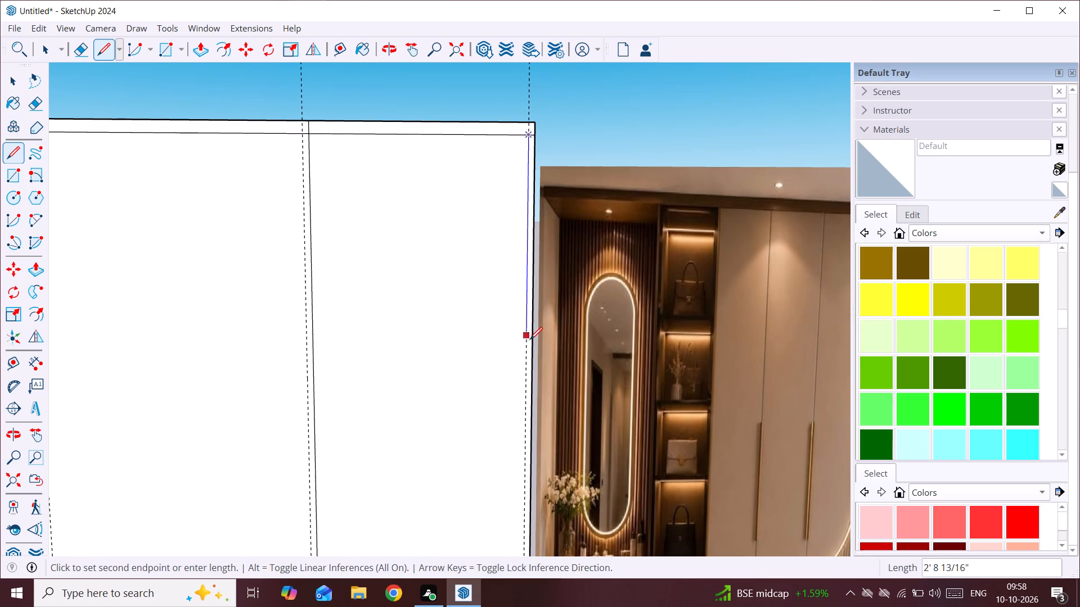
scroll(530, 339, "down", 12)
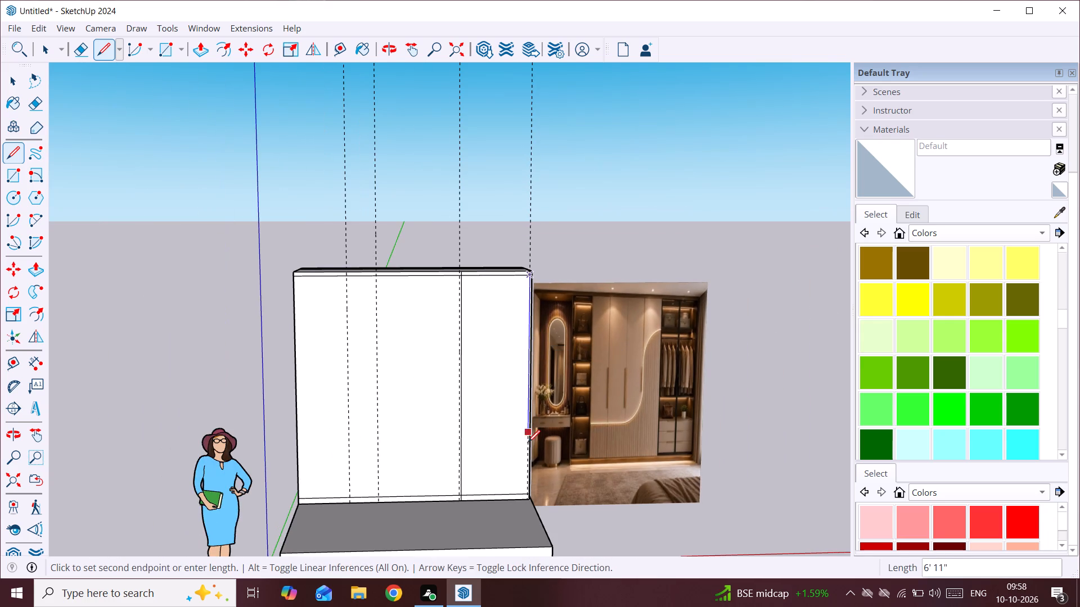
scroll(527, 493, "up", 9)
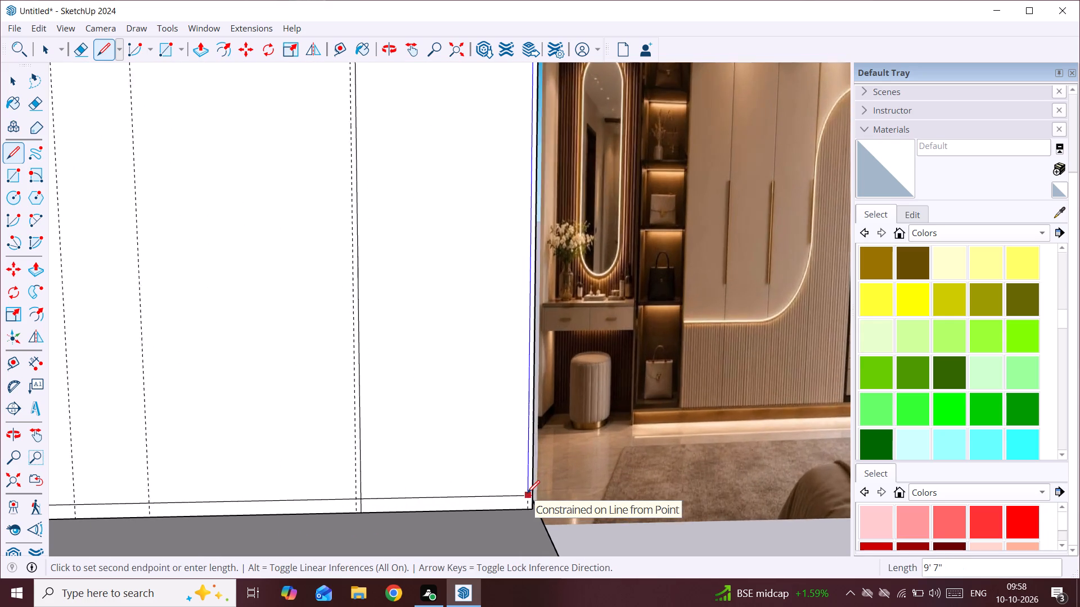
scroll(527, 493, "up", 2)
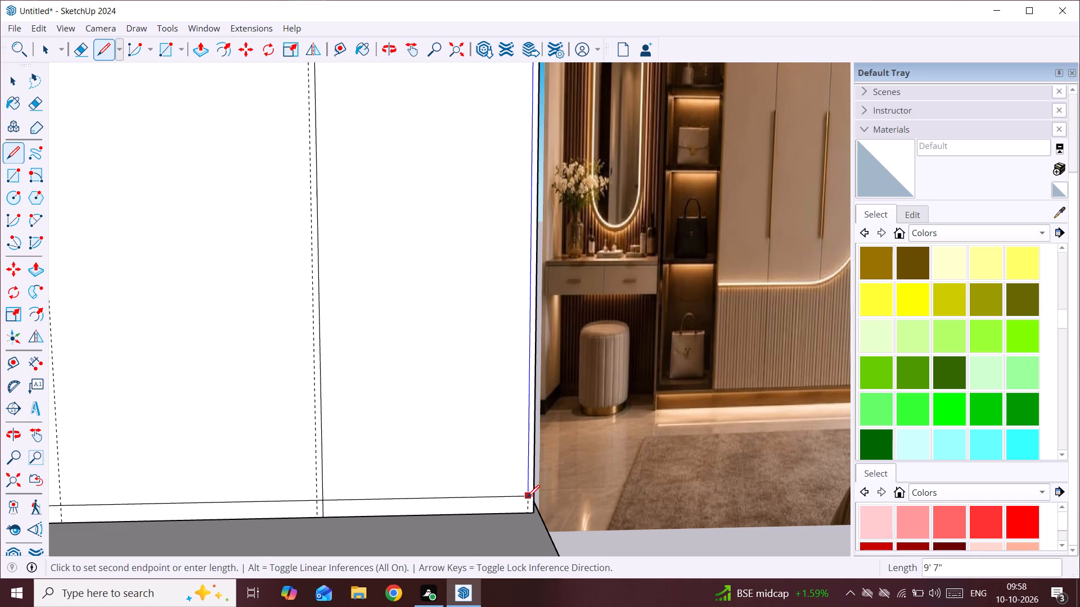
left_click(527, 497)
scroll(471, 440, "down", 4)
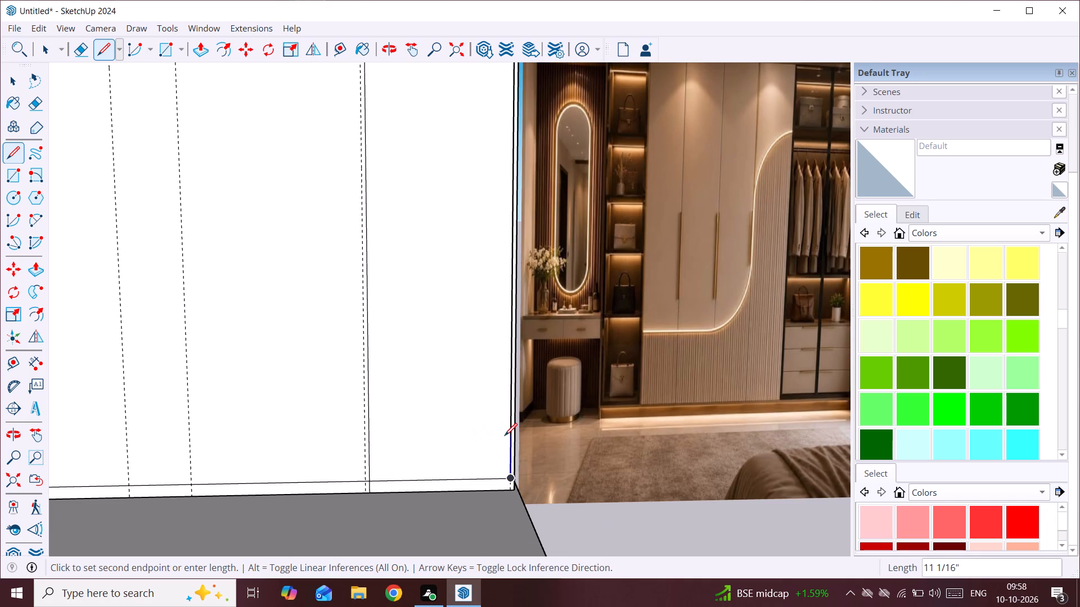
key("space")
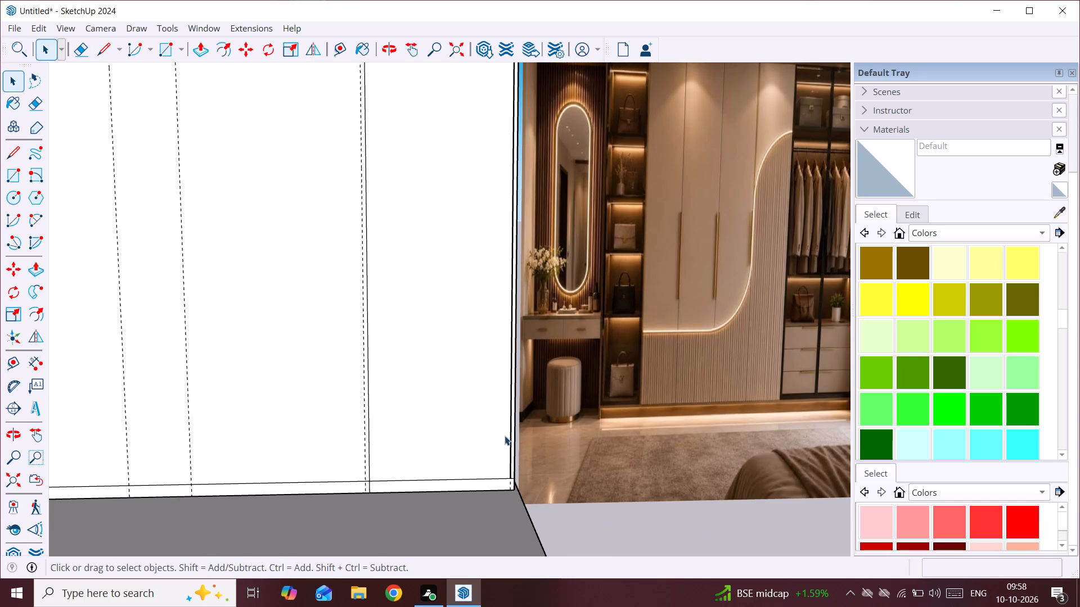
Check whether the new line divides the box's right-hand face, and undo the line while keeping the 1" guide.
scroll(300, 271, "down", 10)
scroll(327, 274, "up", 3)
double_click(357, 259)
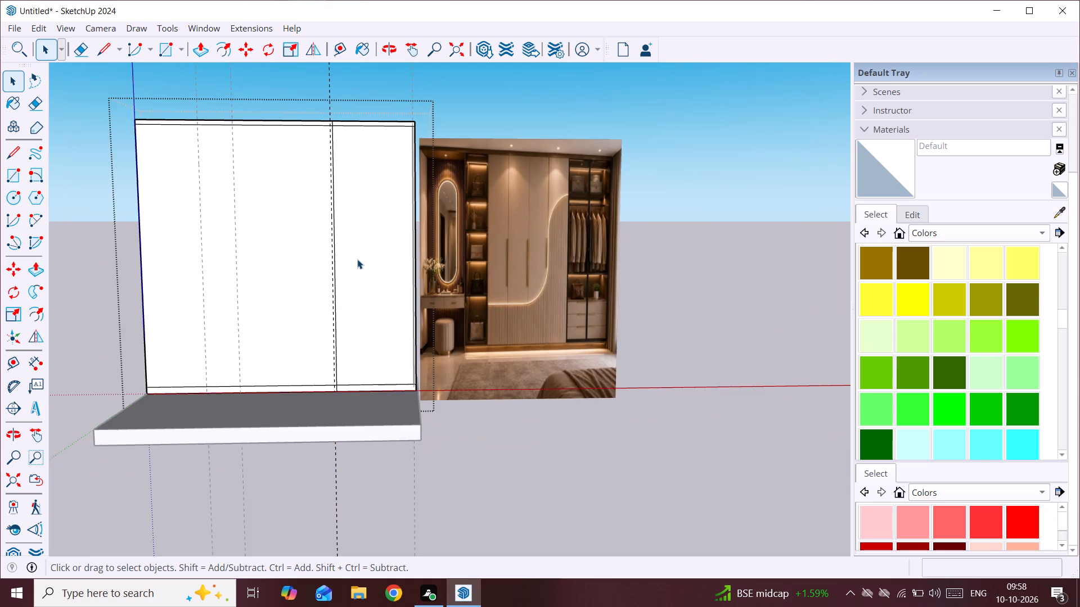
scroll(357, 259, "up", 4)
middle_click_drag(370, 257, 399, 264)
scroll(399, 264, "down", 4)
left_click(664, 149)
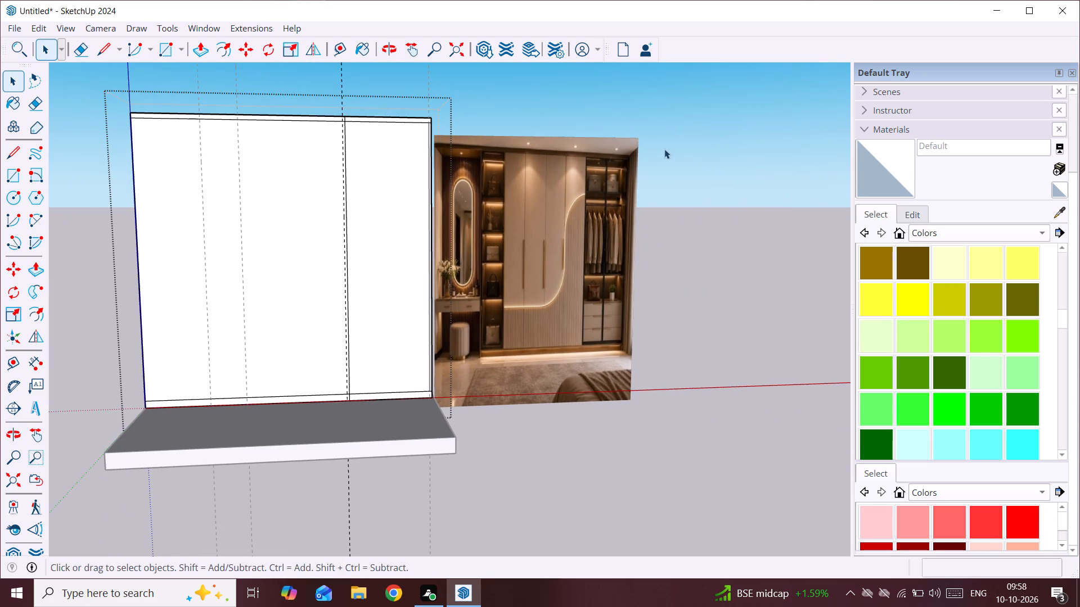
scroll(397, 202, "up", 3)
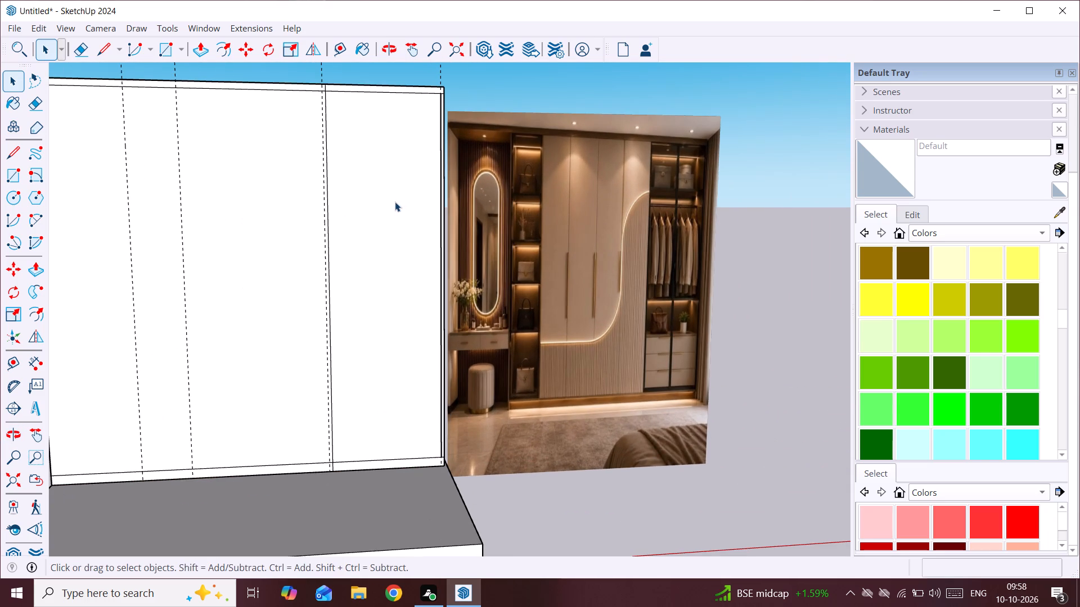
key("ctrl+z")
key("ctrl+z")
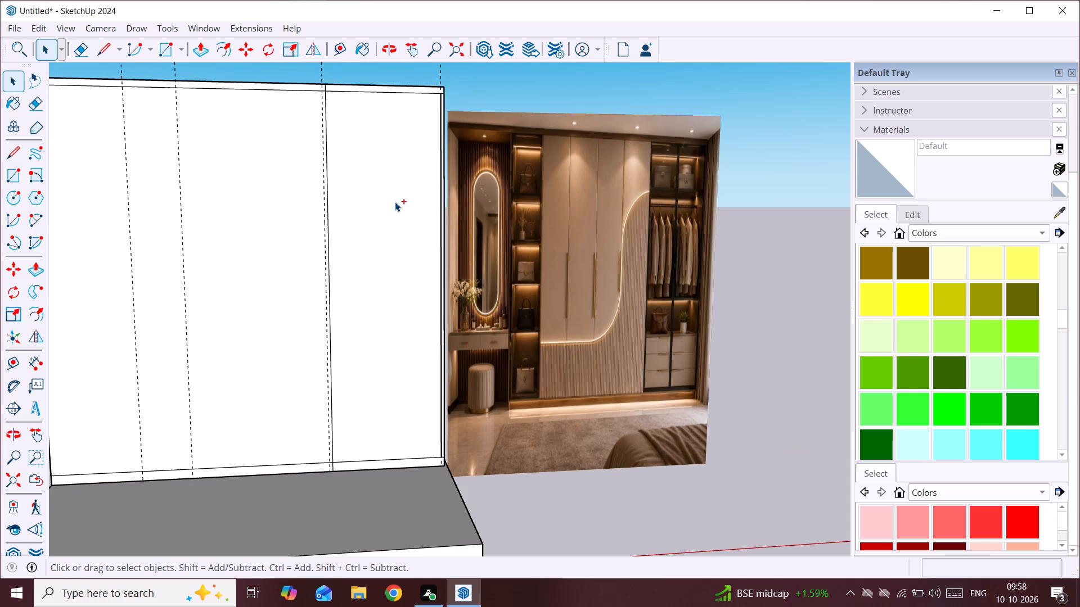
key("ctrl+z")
Open the box for editing and select its right-hand front section to check how the face is divided.
double_click(395, 202, "ctrl")
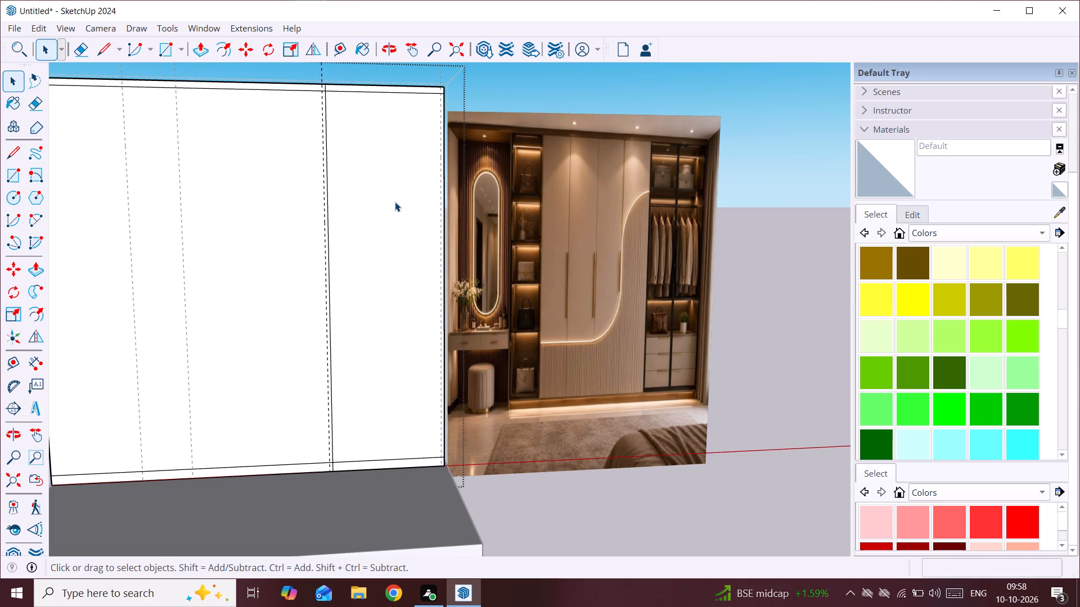
double_click(394, 202)
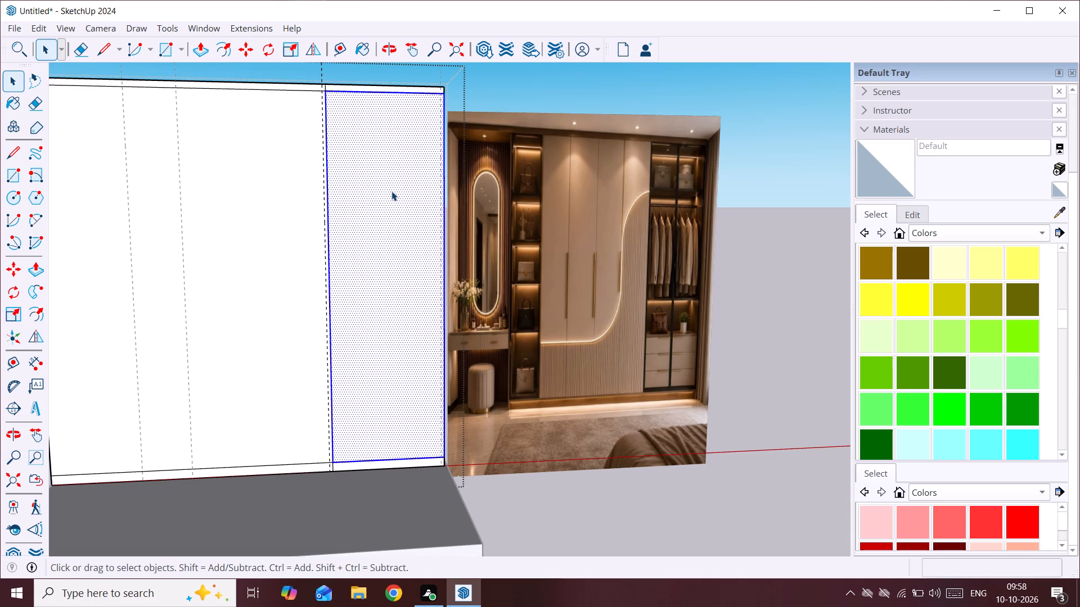
scroll(392, 191, "down", 3)
middle_click_drag(393, 191, 366, 201)
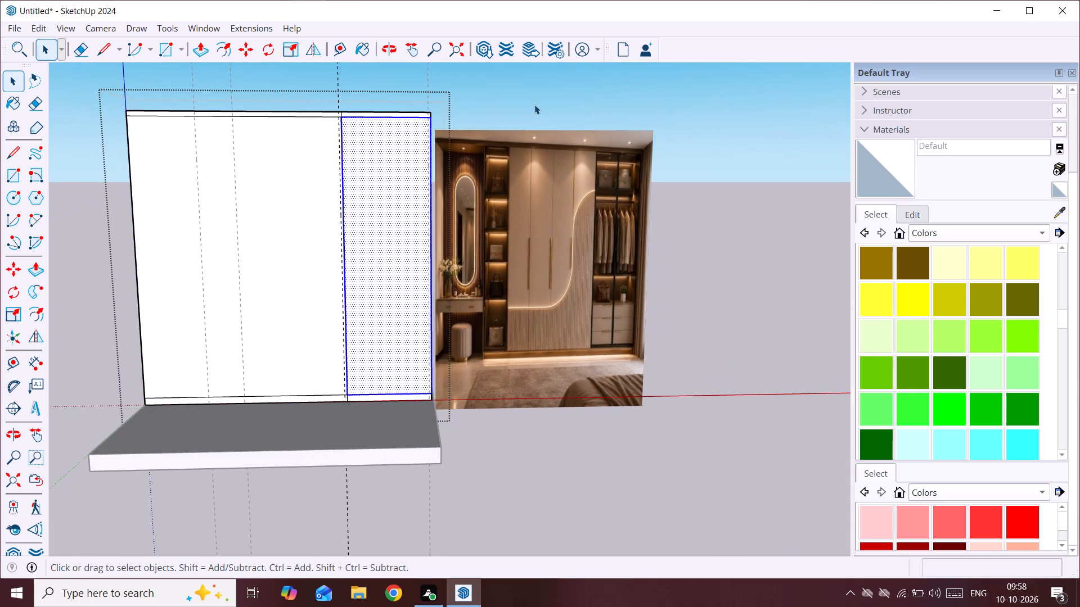
left_click(534, 105)
scroll(439, 131, "up", 2)
double_click(400, 142)
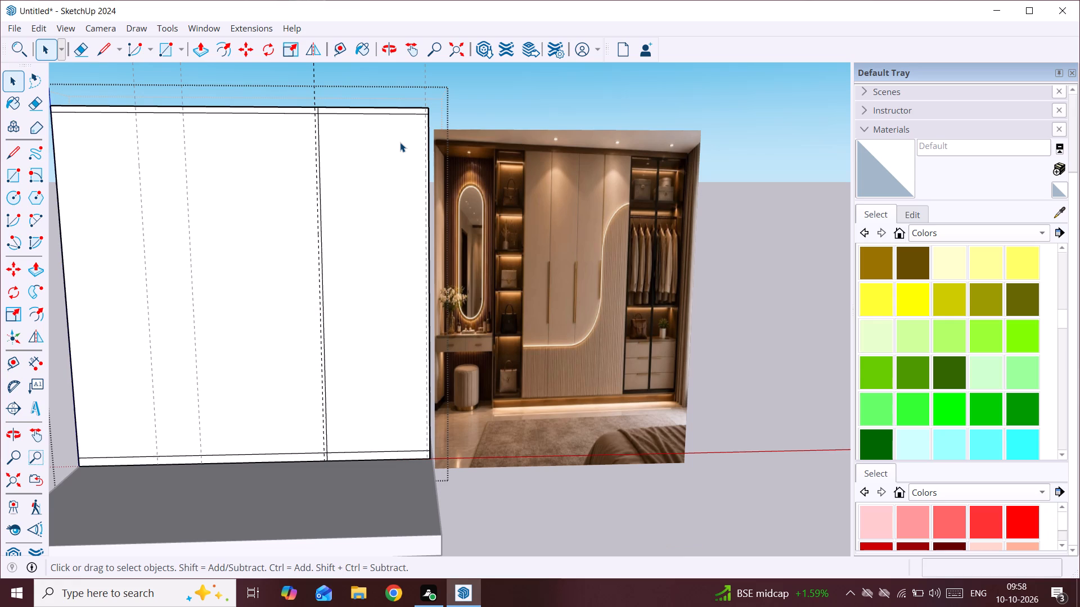
left_click(400, 142)
scroll(400, 142, "up", 2)
middle_click_drag(400, 142, 417, 147)
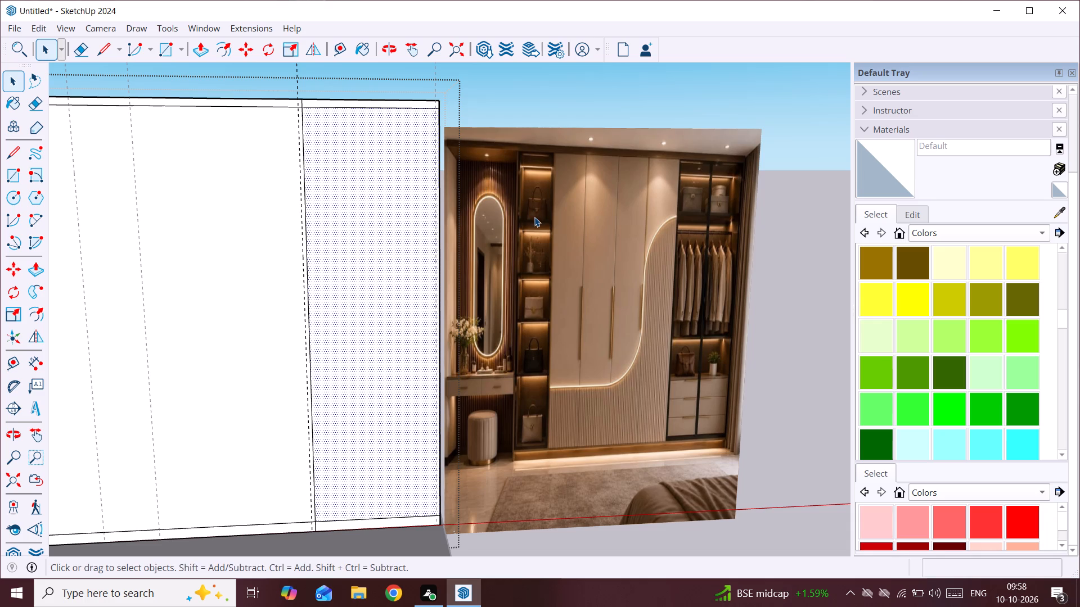
Draw a vertical line 9' 7" long along the 1" guide, between the upper and lower horizontal lines of the box's front.
key("l")
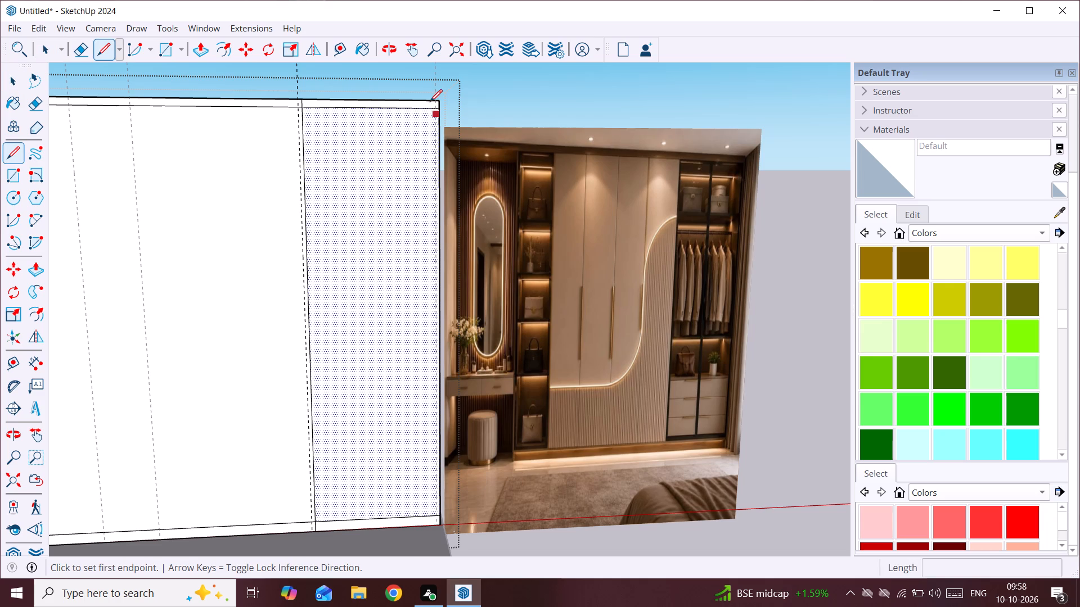
scroll(434, 114, "up", 3)
middle_click_drag(434, 114, 445, 112)
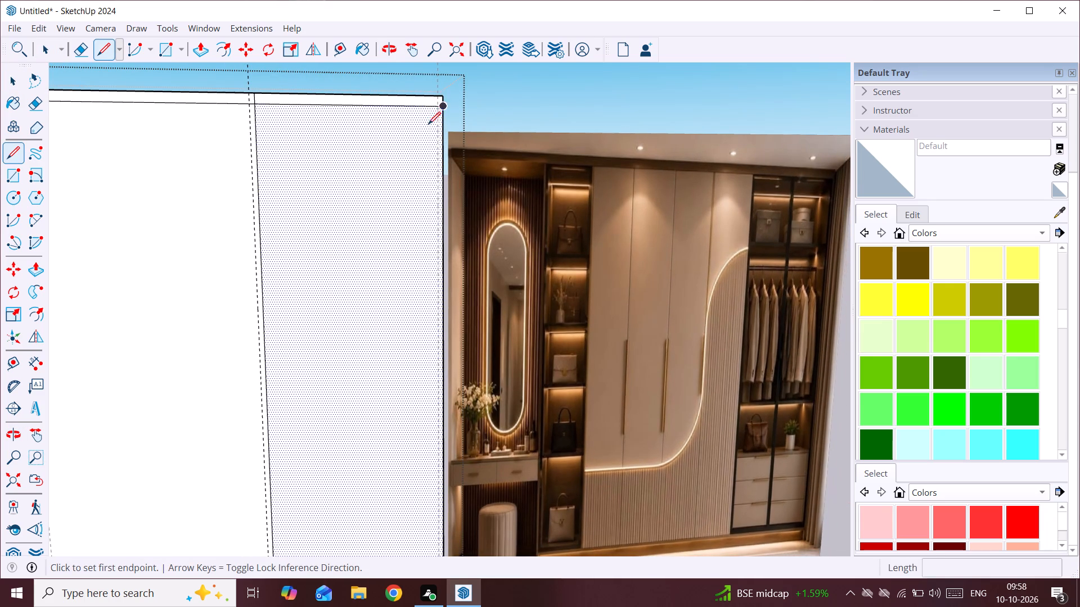
scroll(410, 108, "up", 7)
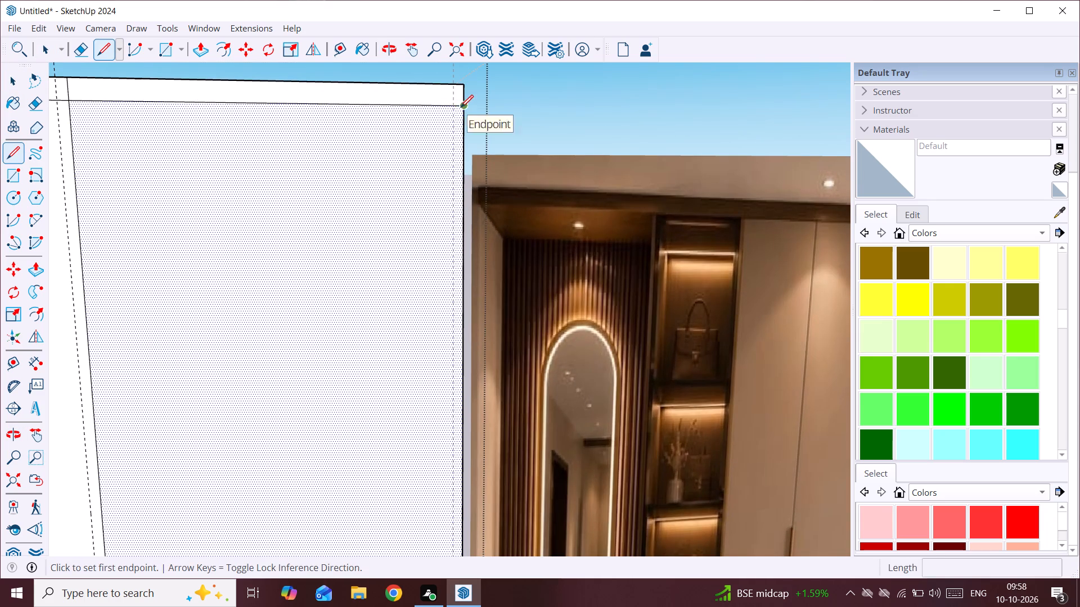
left_click(453, 108)
scroll(449, 284, "down", 12)
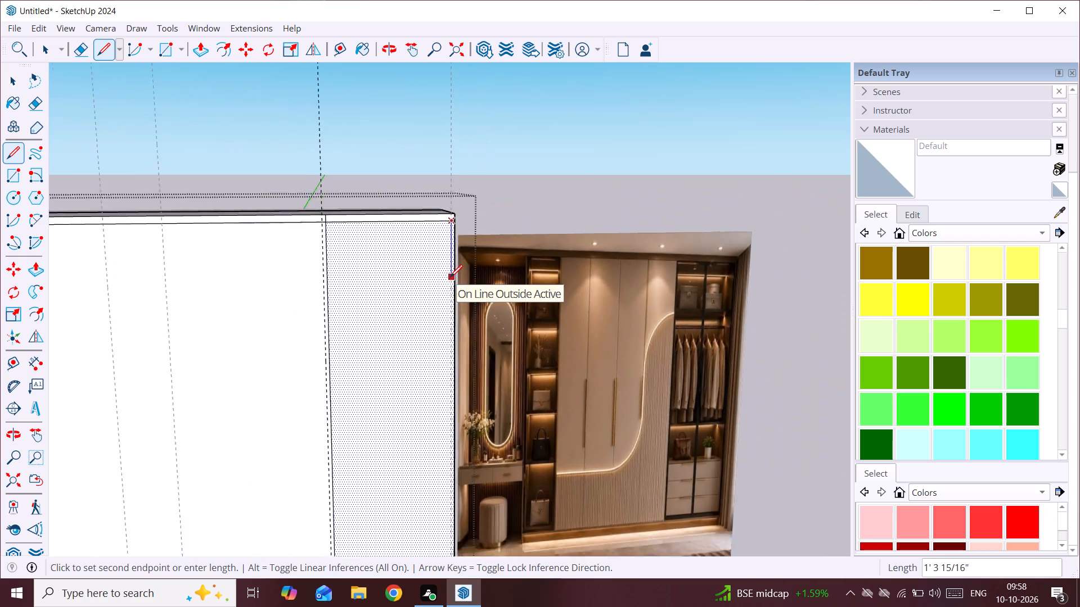
scroll(450, 277, "down", 2)
middle_click_drag(450, 277, 470, 129, "shift")
scroll(452, 382, "up", 2)
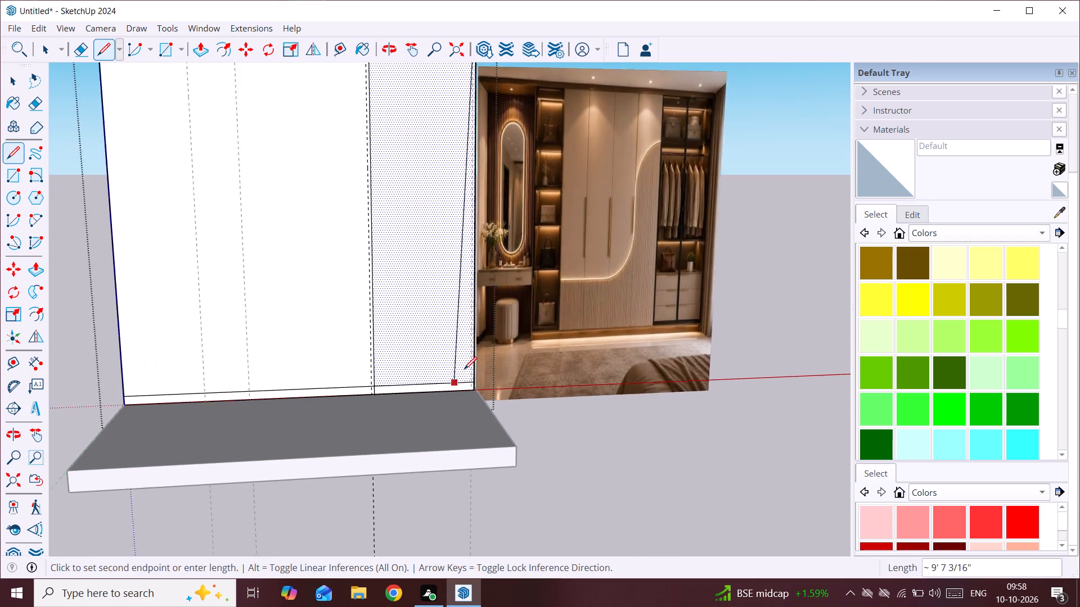
scroll(464, 369, "up", 13)
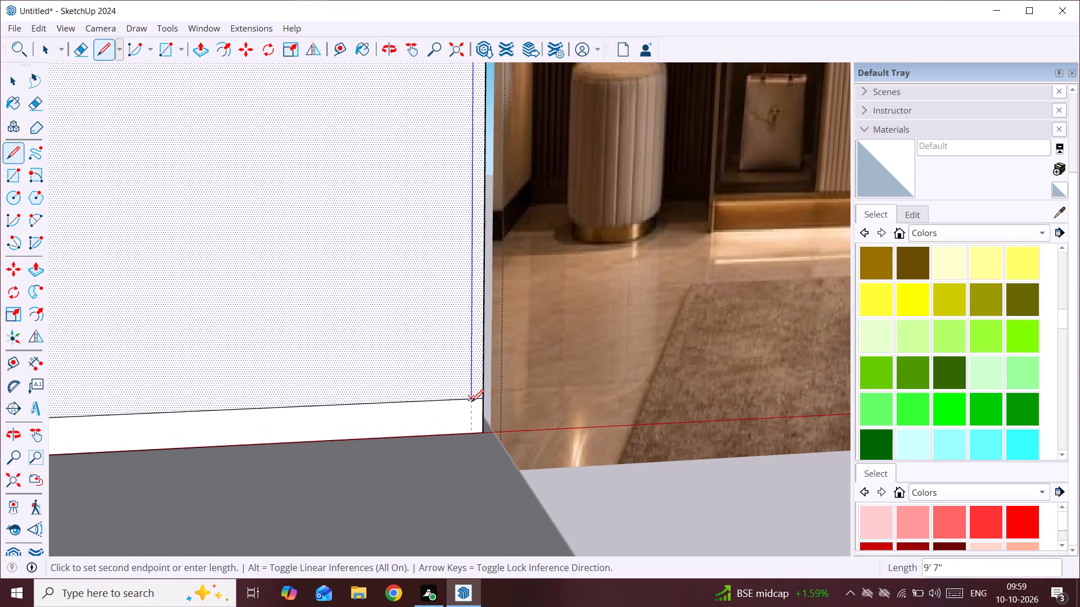
left_click(472, 400)
key("space")
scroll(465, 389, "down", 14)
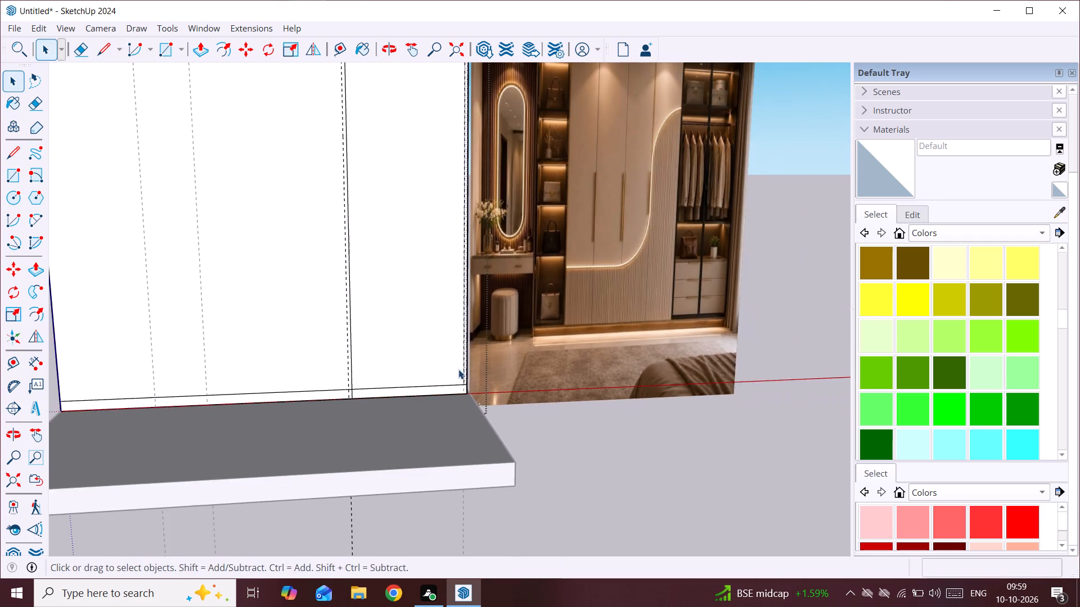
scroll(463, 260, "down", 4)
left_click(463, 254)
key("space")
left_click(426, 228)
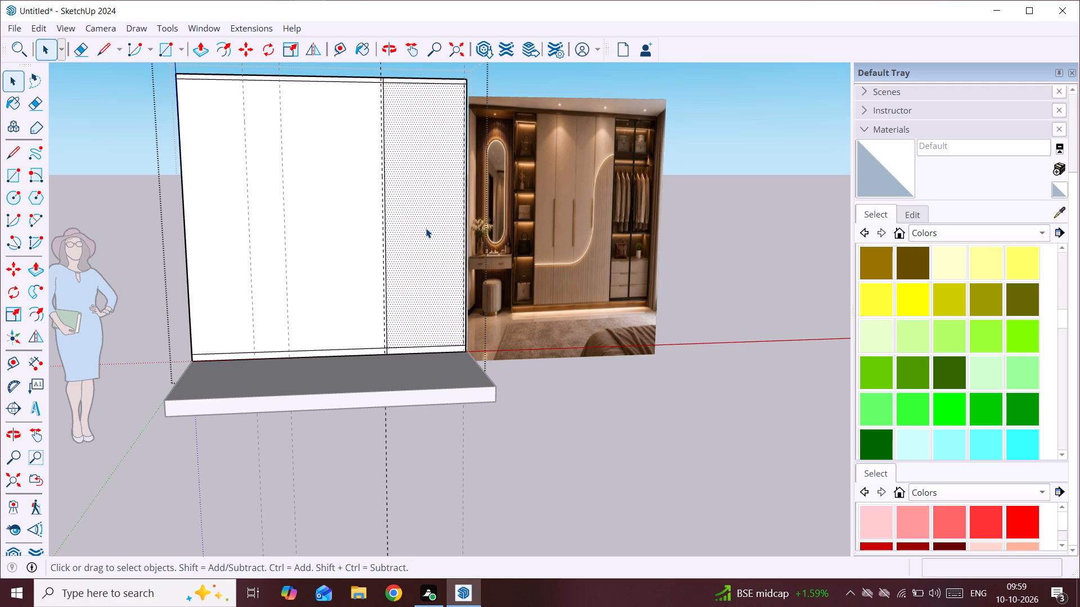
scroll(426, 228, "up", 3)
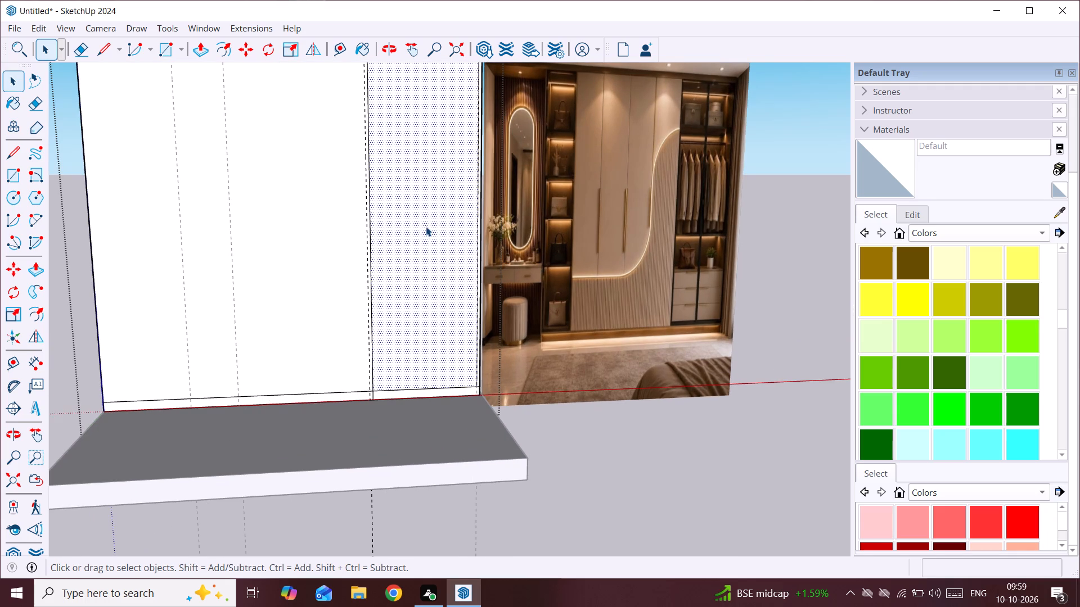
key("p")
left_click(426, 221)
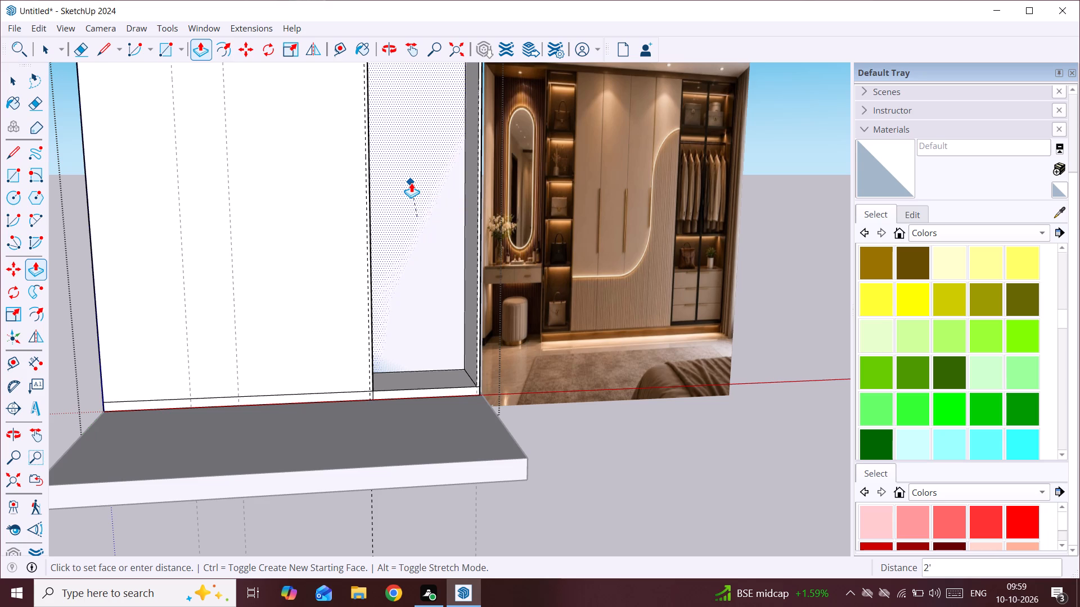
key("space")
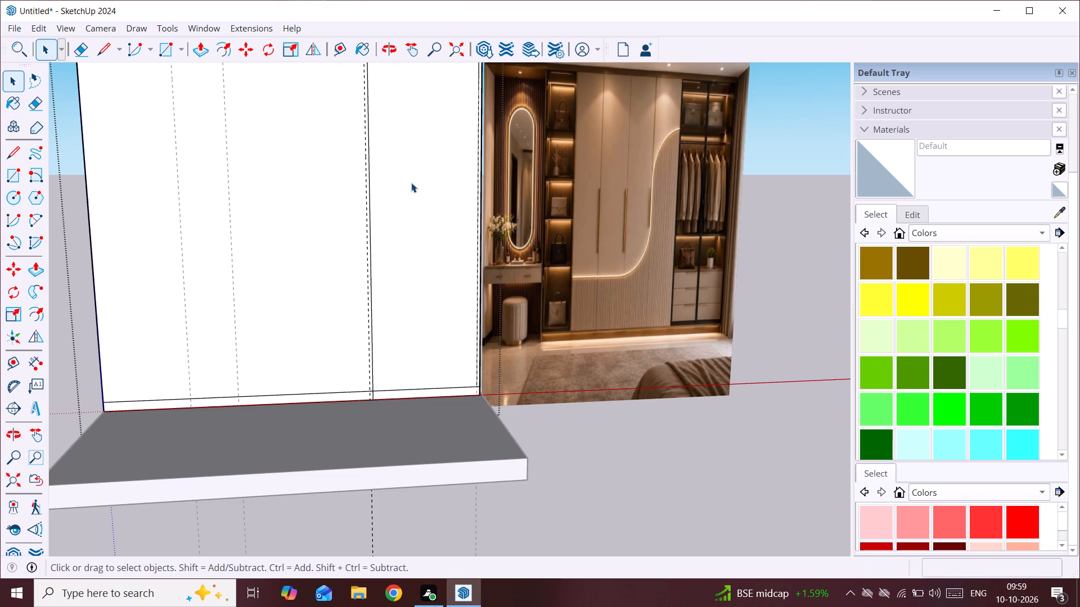
Measure across the box's top from its front edge toward the back.
scroll(411, 183, "down", 7)
middle_click_drag(407, 184, 129, 477)
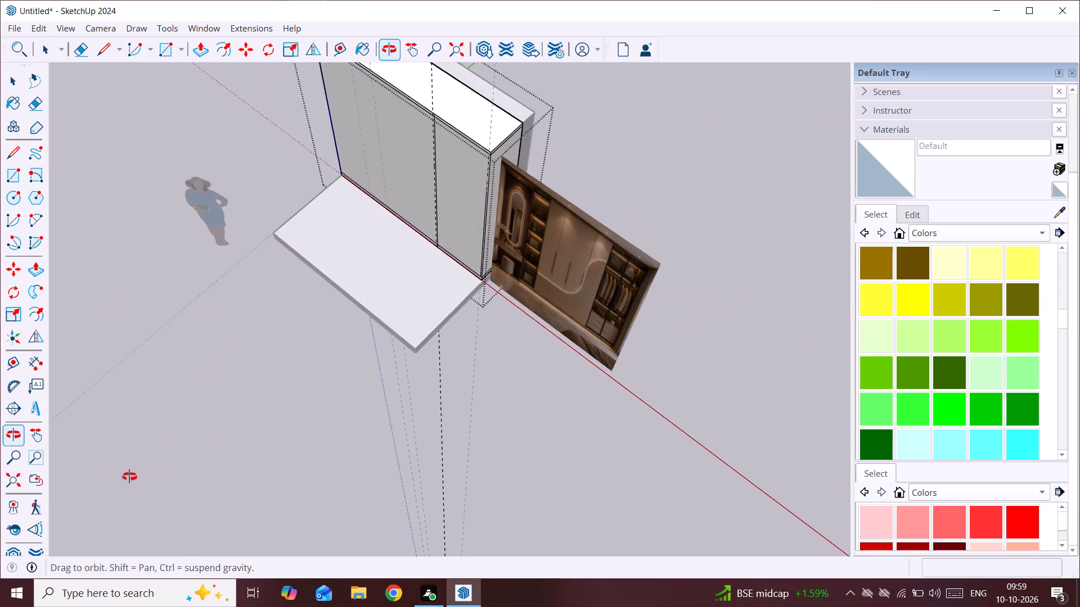
middle_click_drag(129, 477, 94, 483)
scroll(551, 114, "up", 4)
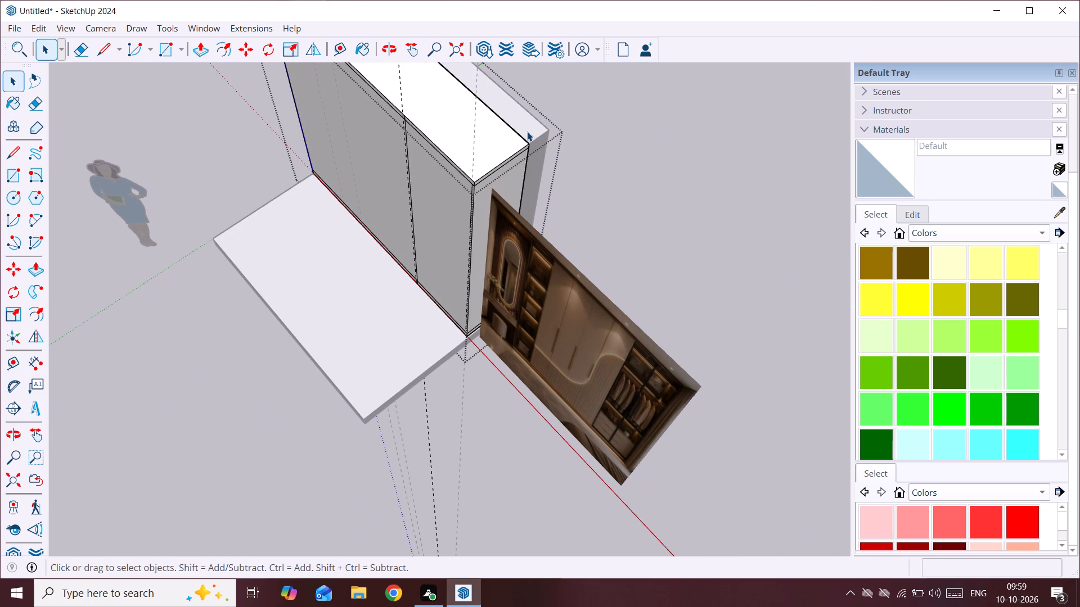
key("t")
left_click(454, 162)
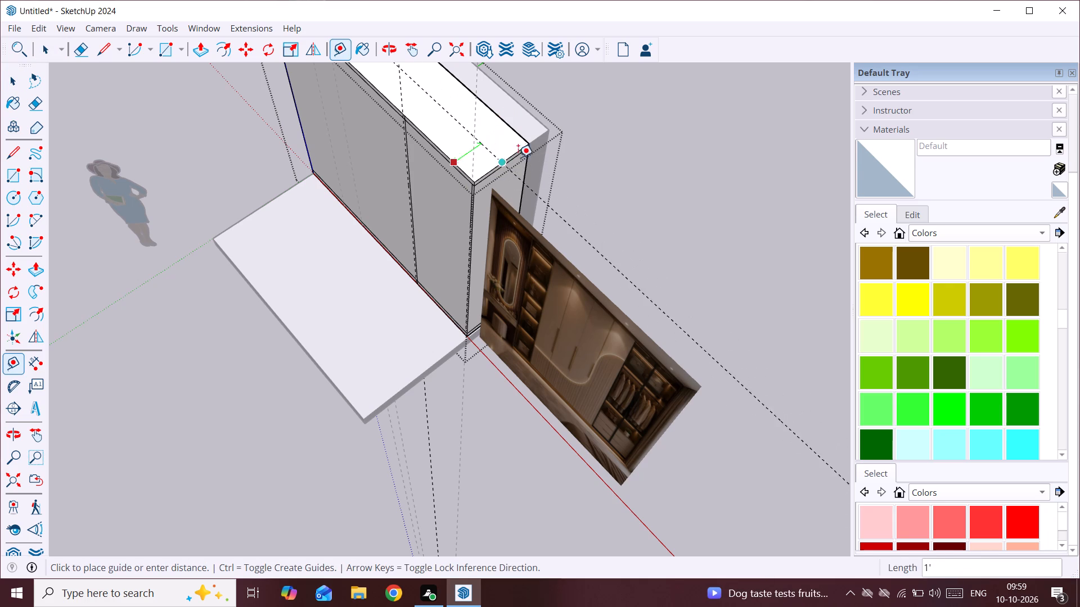
key("space")
Close the box's editing and examine its side, depth and front from around the model.
scroll(574, 138, "down", 2)
left_click(579, 133)
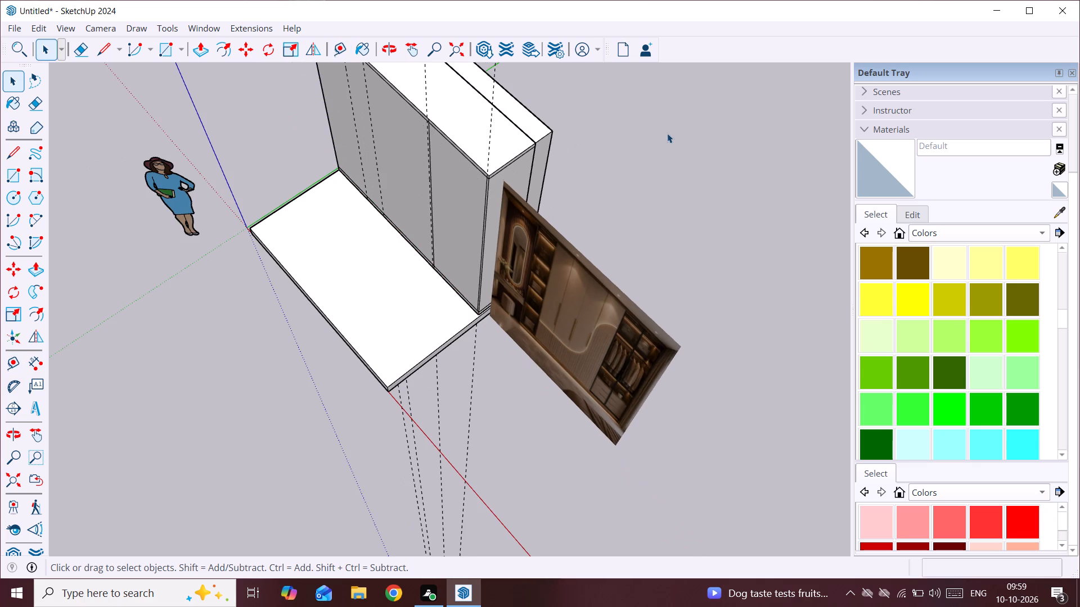
middle_click_drag(667, 133, 362, 115)
scroll(611, 200, "up", 3)
middle_click_drag(608, 200, 566, 82)
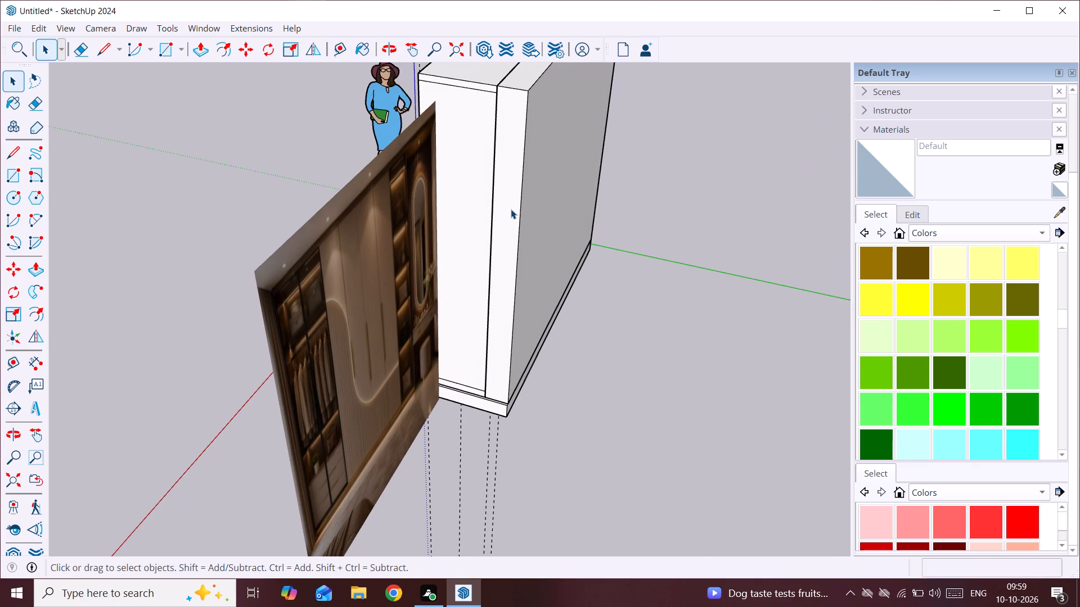
scroll(510, 210, "down", 2)
middle_click_drag(507, 210, 1023, 223)
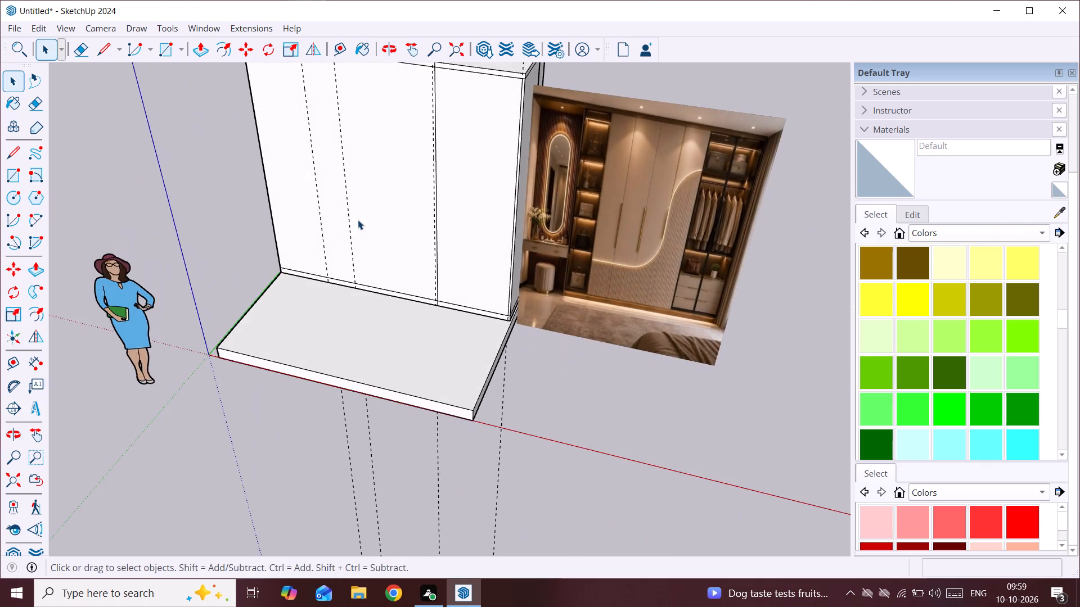
scroll(358, 220, "down", 3)
middle_click_drag(358, 220, 515, 193)
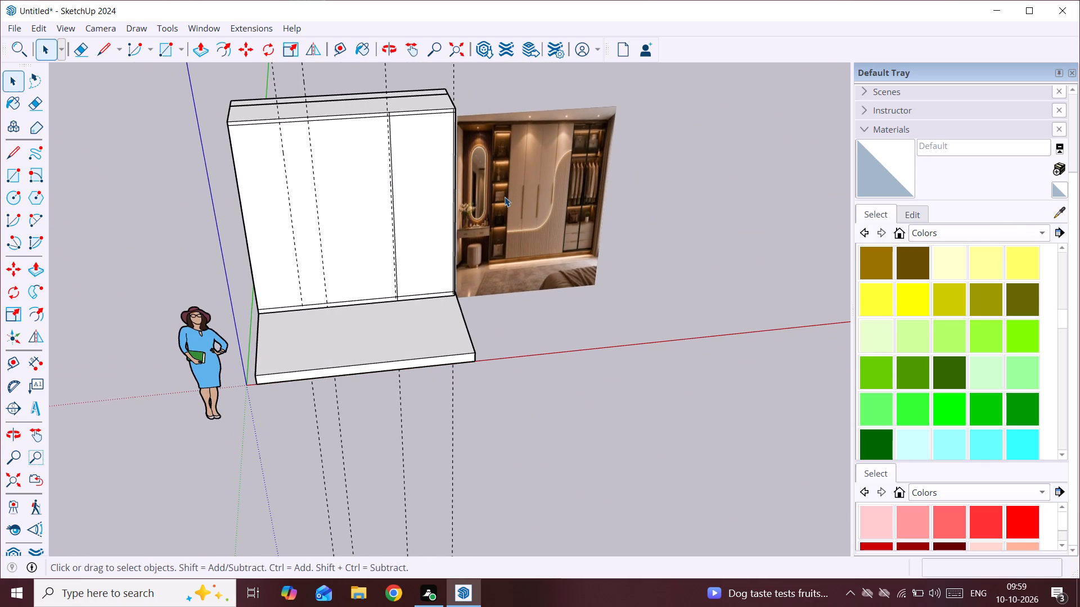
middle_click_drag(309, 241, 453, 257)
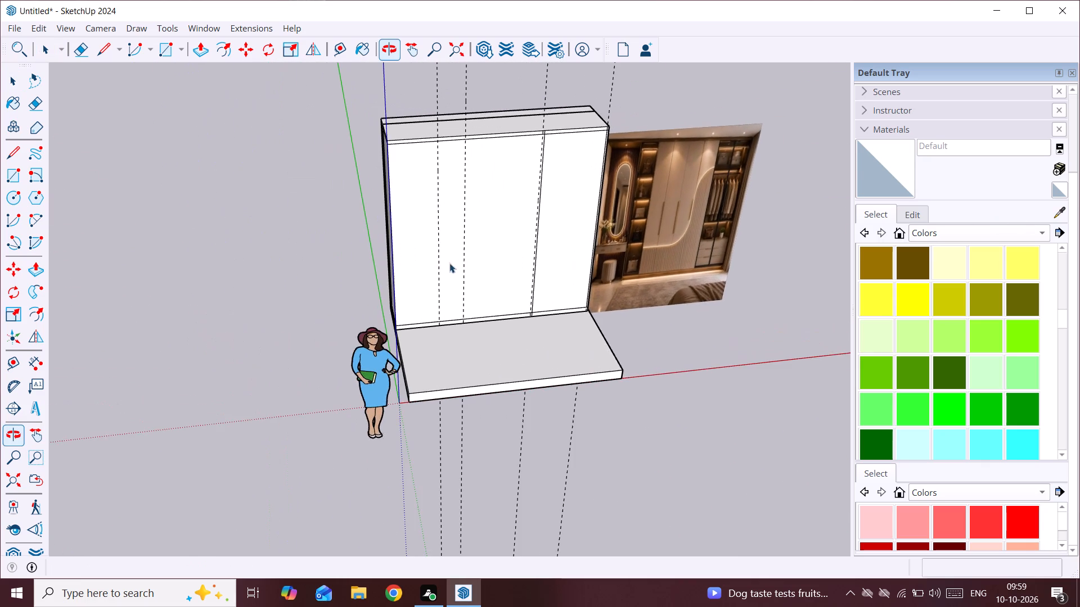
middle_click_drag(414, 273, 370, 220)
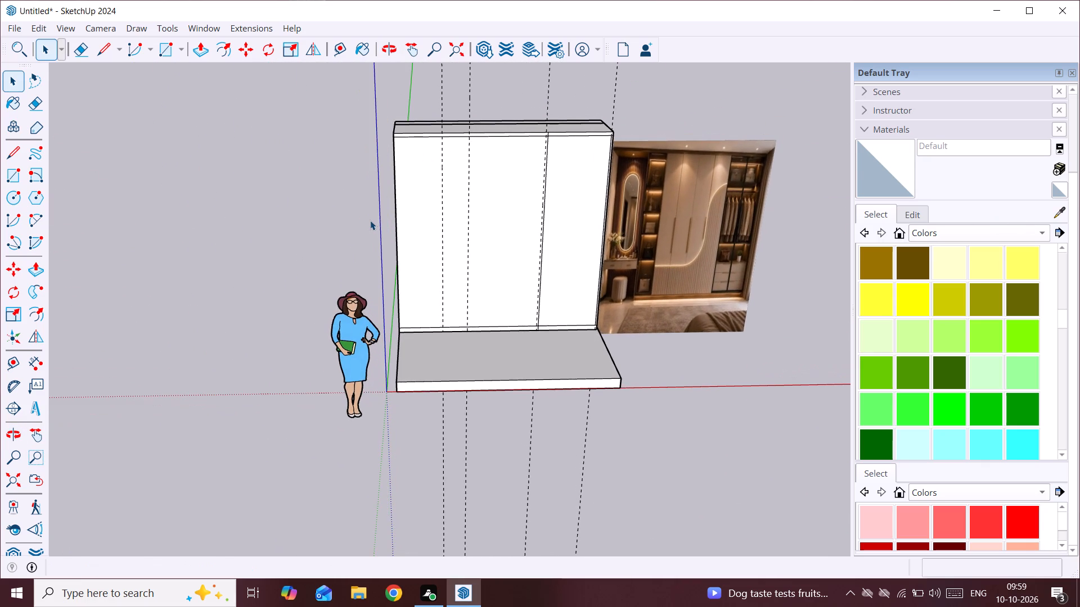
Open the box for editing and pull its wide and right-hand front sections outward by 6" with Push/Pull.
triple_click(476, 198)
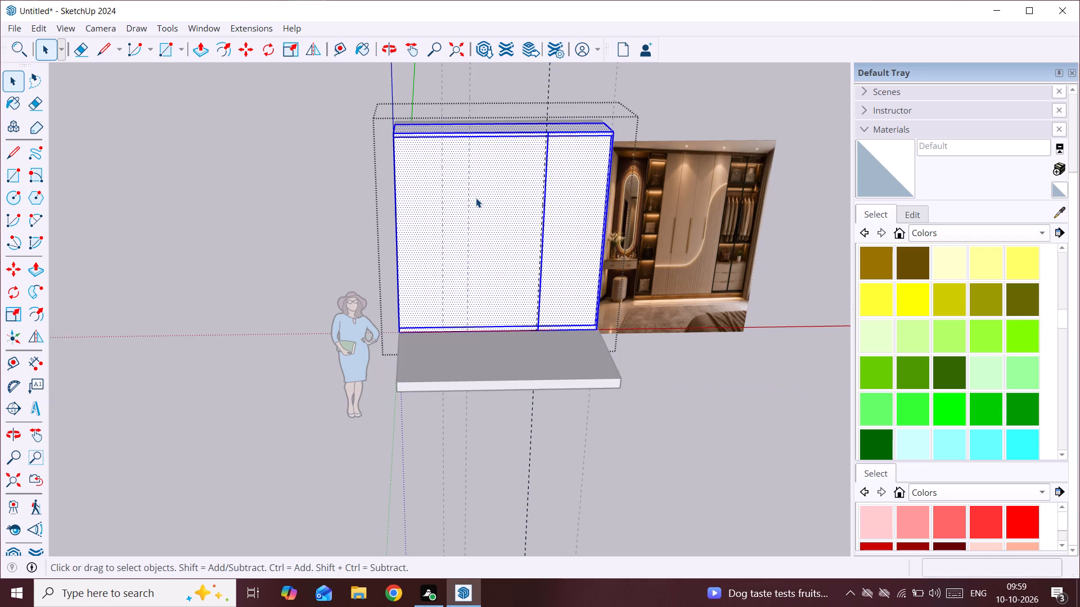
left_click(476, 198)
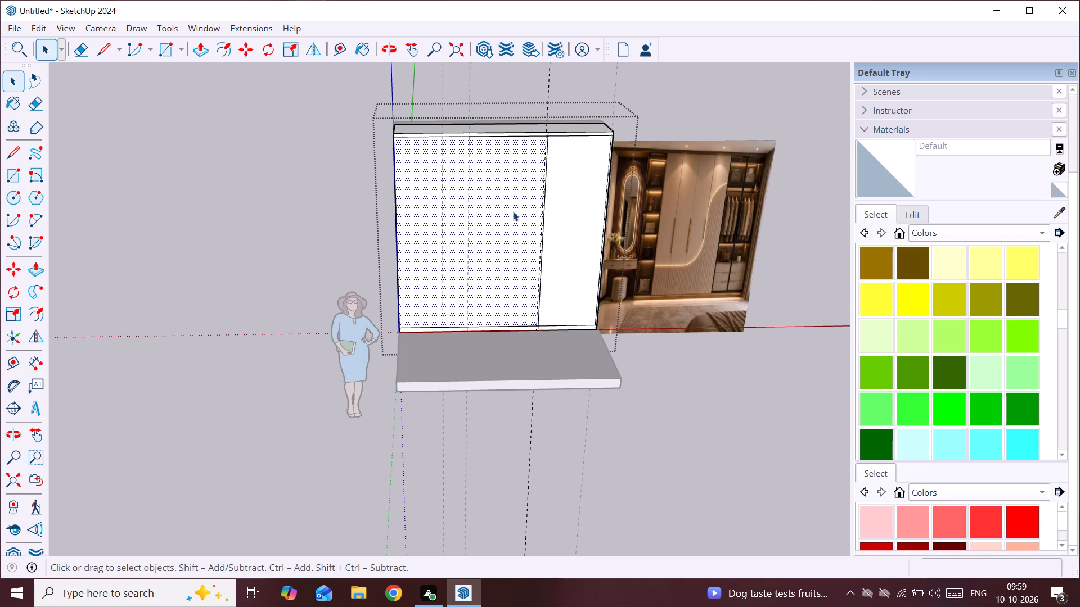
key("p")
left_click(469, 214)
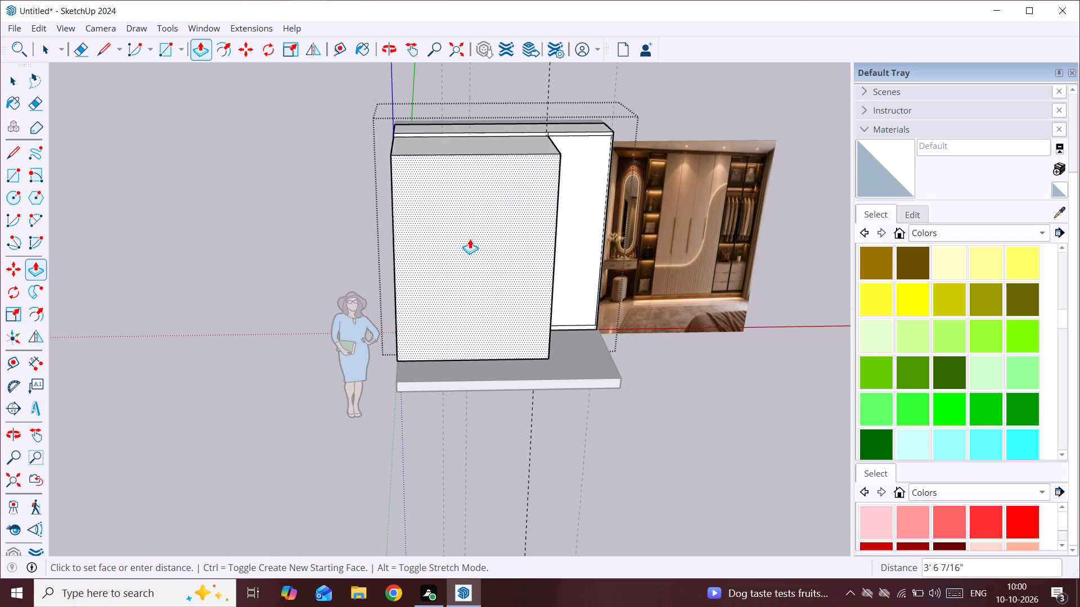
type("6\"")
key("Return")
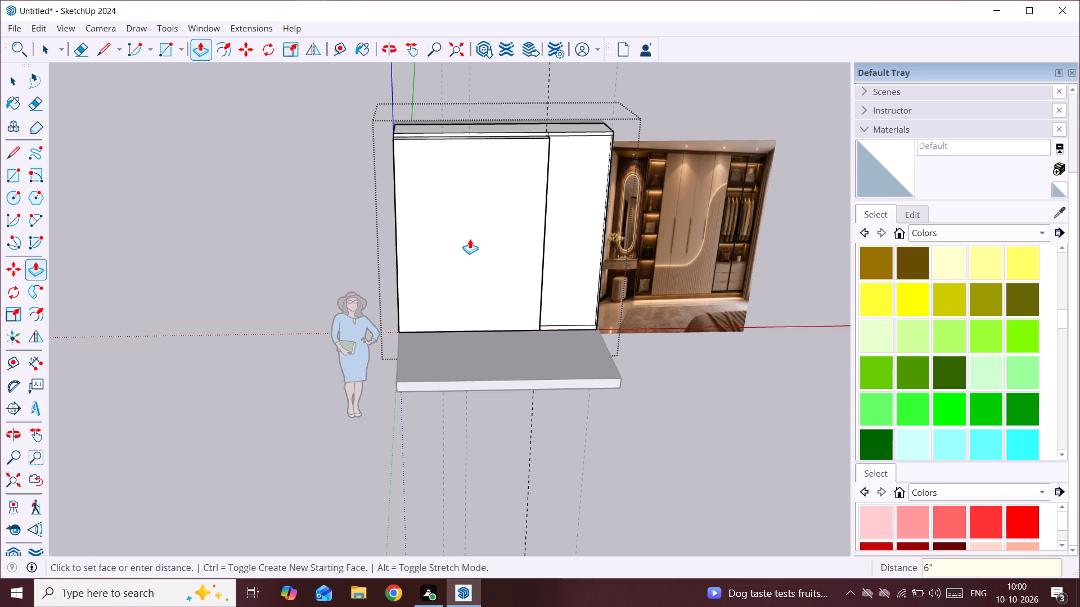
key("space")
left_click(559, 182)
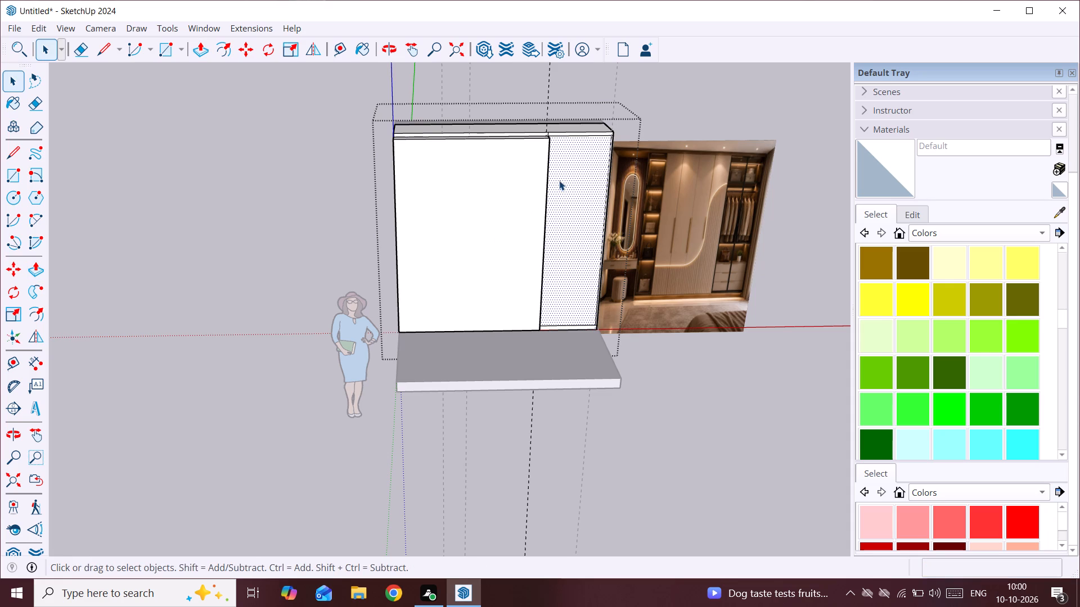
key("p")
double_click(559, 180)
Pull the two narrow strips above the front sections outward by the same distance, flush with the sections.
scroll(541, 133, "up", 6)
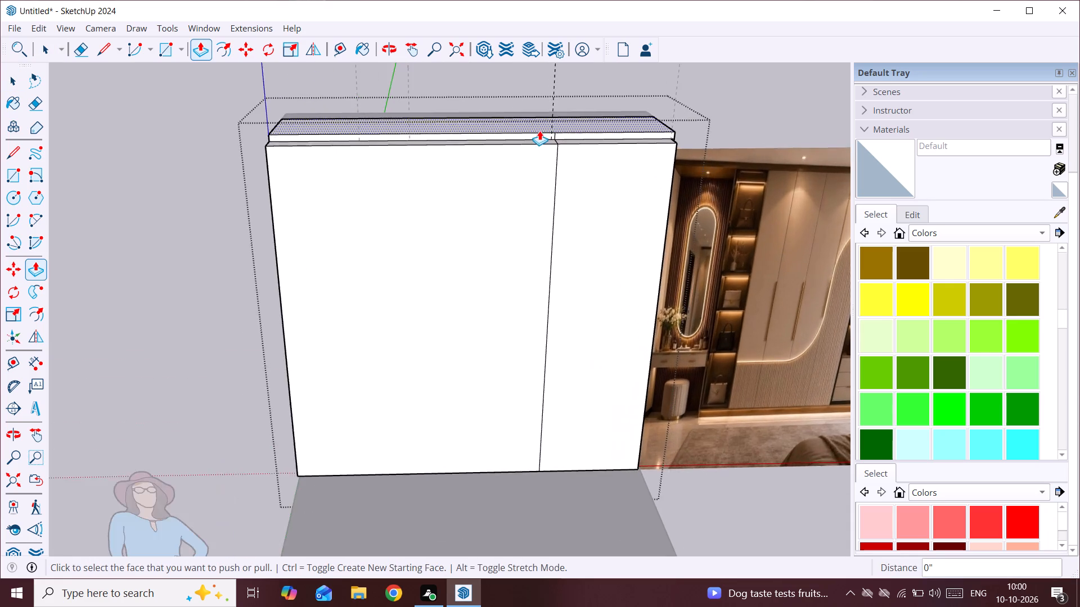
scroll(539, 130, "up", 6)
double_click(524, 137)
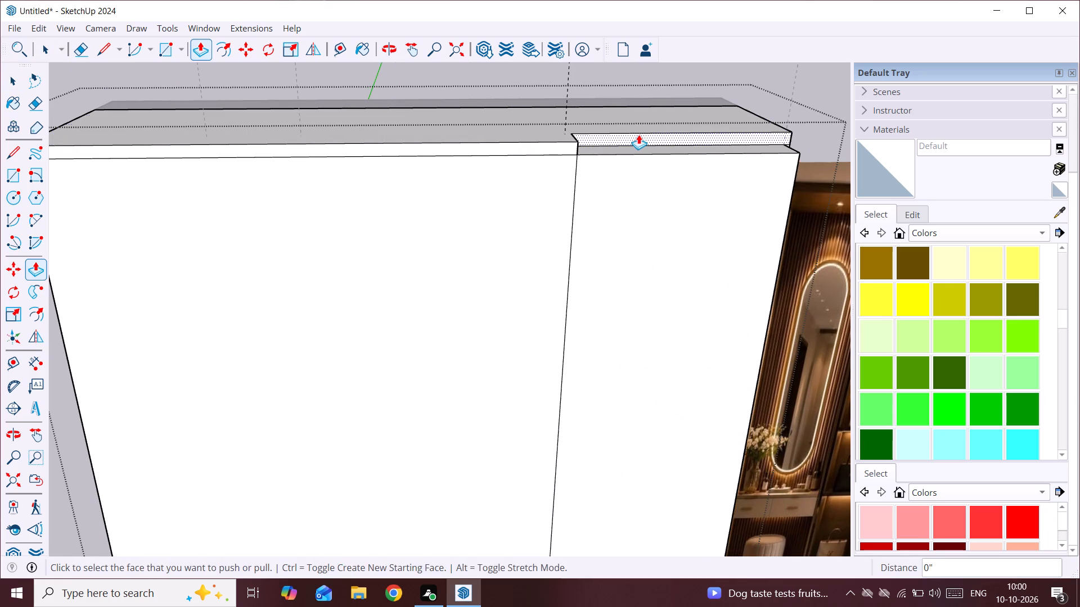
double_click(641, 134)
Pull the two narrow strips below the front sections outward by 6", flush with the sections above them.
scroll(625, 158, "down", 9)
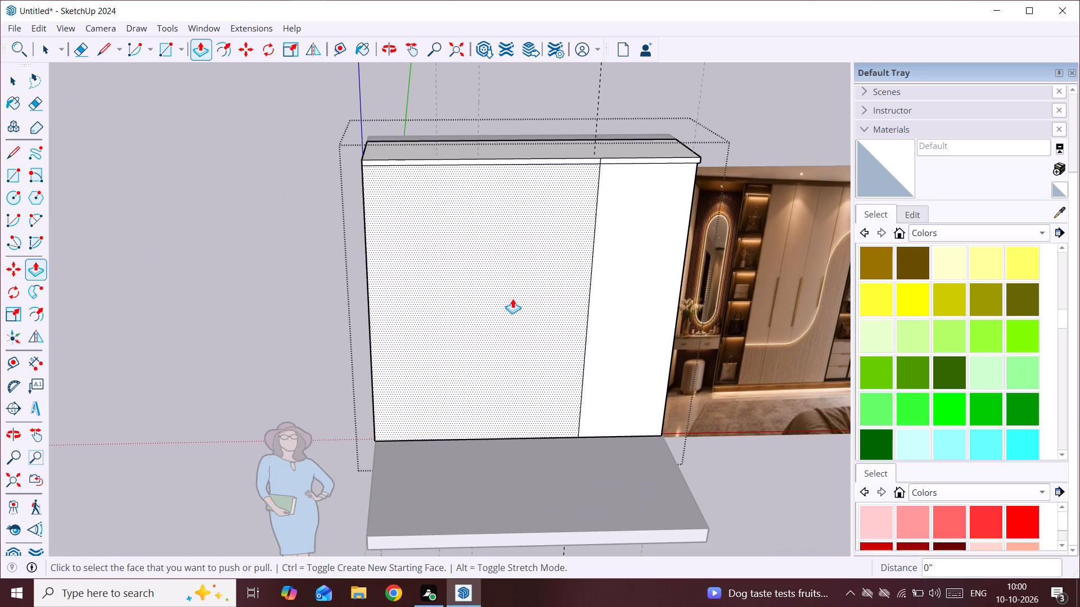
scroll(439, 490, "up", 2)
middle_click_drag(448, 466, 493, 324)
scroll(491, 401, "up", 4)
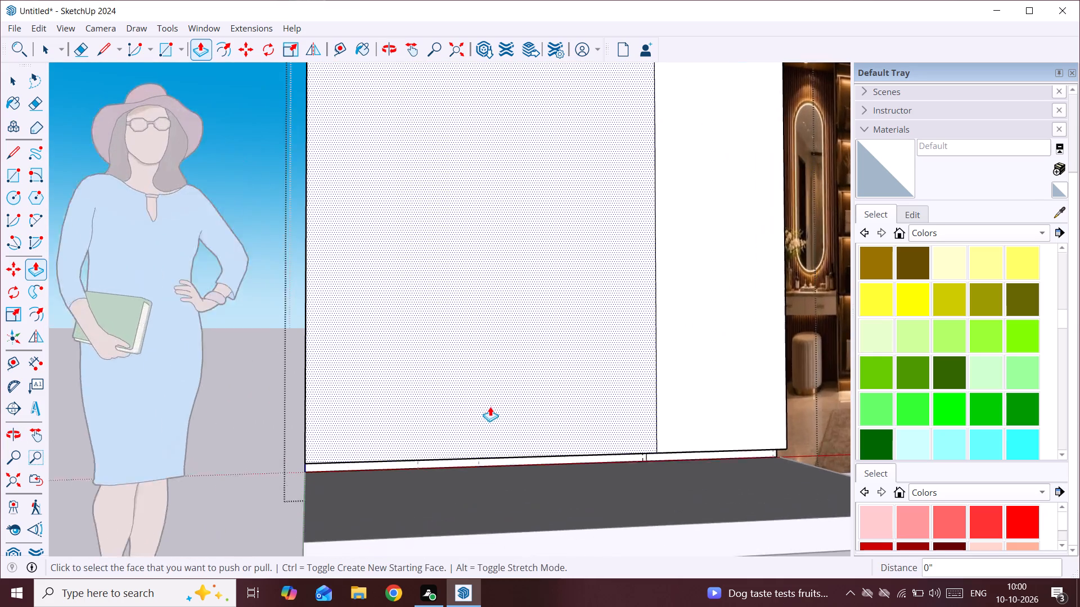
scroll(483, 454, "up", 1)
double_click(525, 466)
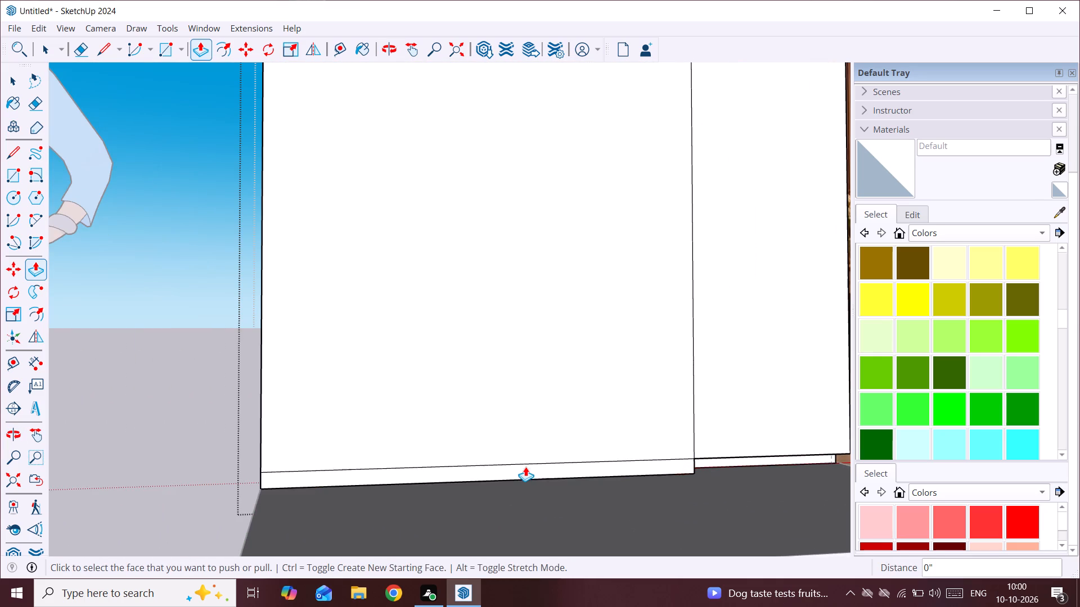
double_click(783, 459)
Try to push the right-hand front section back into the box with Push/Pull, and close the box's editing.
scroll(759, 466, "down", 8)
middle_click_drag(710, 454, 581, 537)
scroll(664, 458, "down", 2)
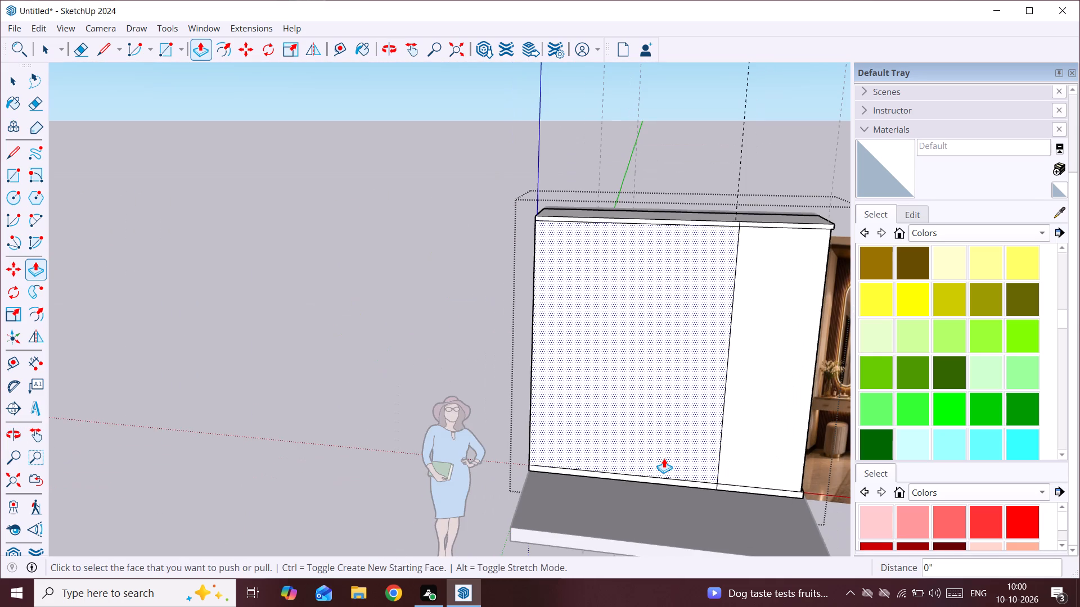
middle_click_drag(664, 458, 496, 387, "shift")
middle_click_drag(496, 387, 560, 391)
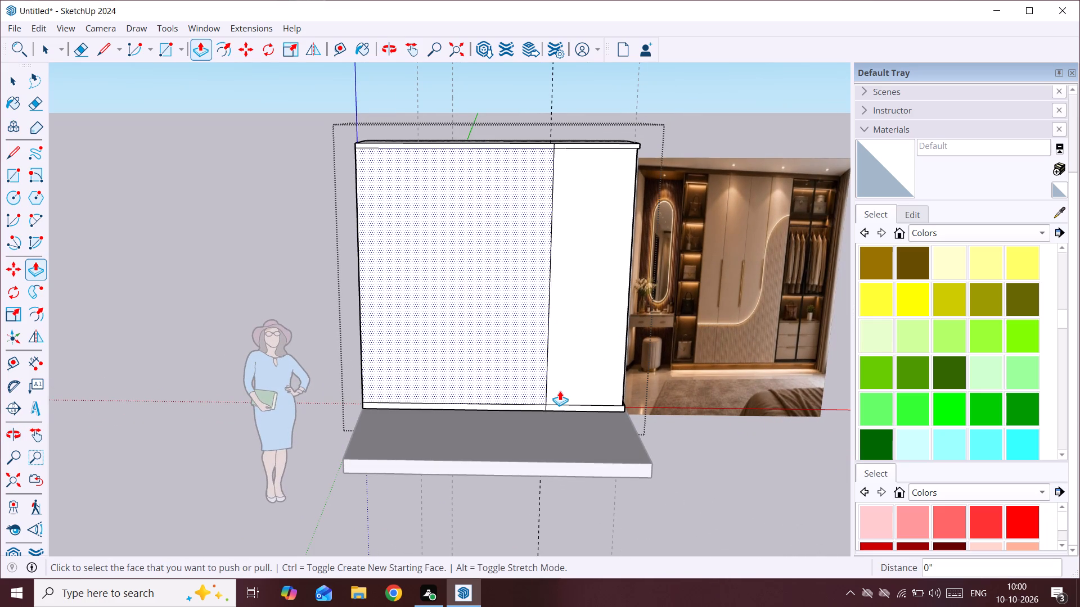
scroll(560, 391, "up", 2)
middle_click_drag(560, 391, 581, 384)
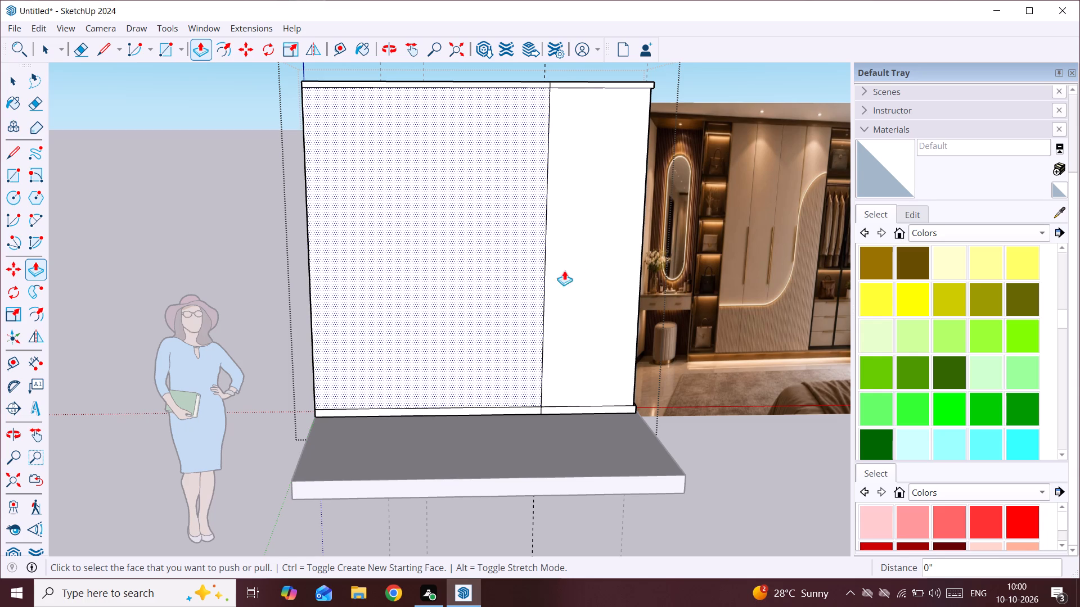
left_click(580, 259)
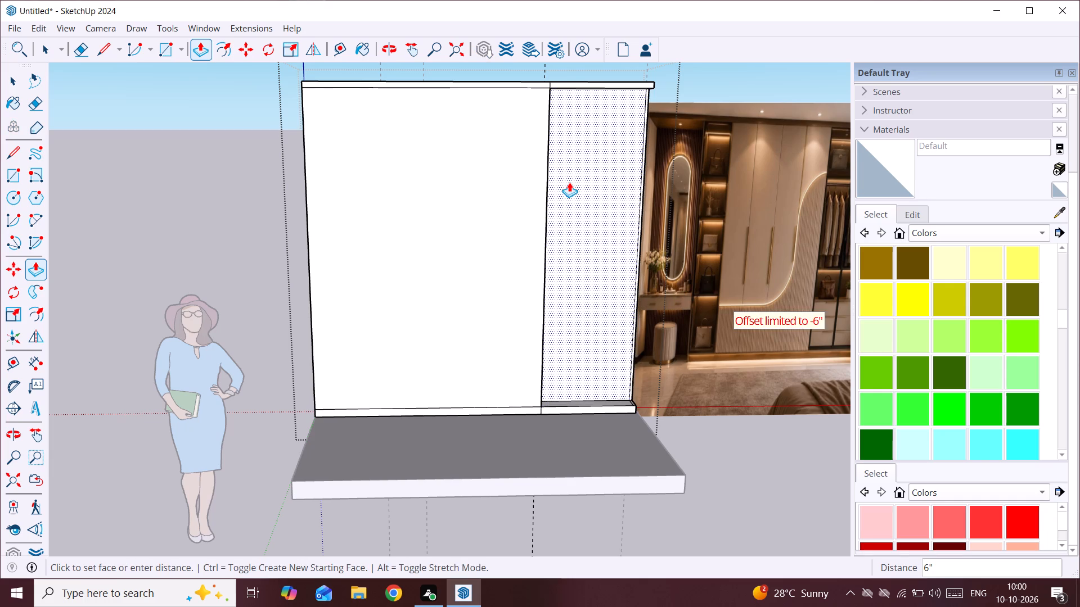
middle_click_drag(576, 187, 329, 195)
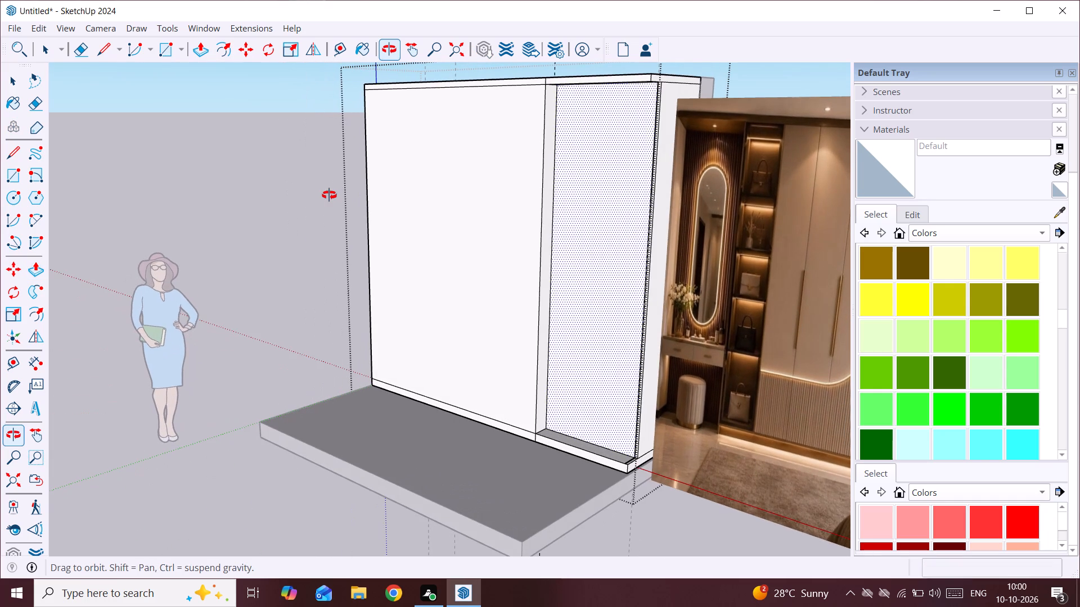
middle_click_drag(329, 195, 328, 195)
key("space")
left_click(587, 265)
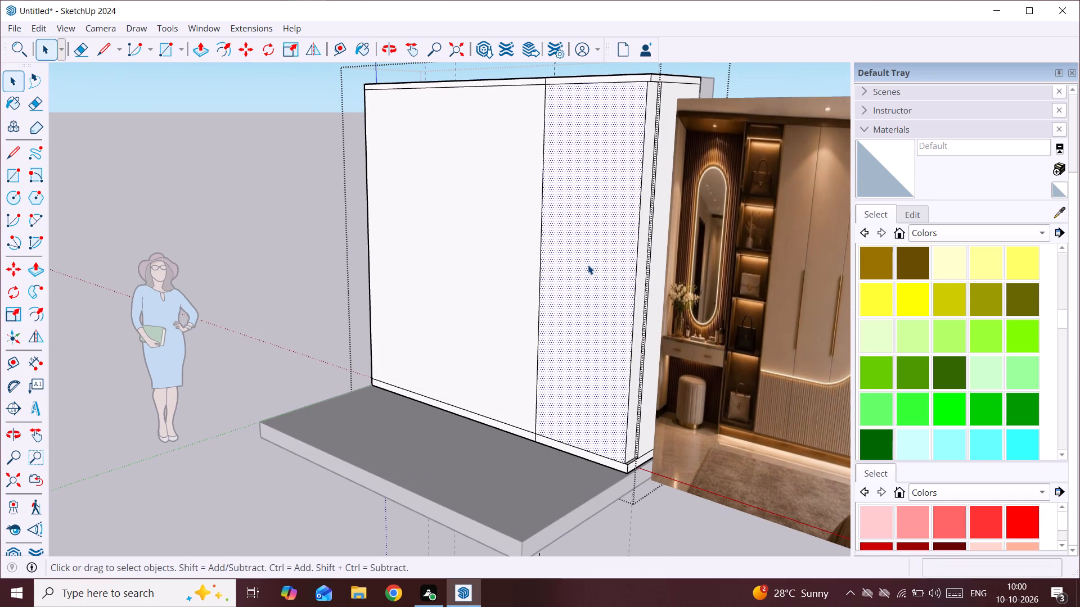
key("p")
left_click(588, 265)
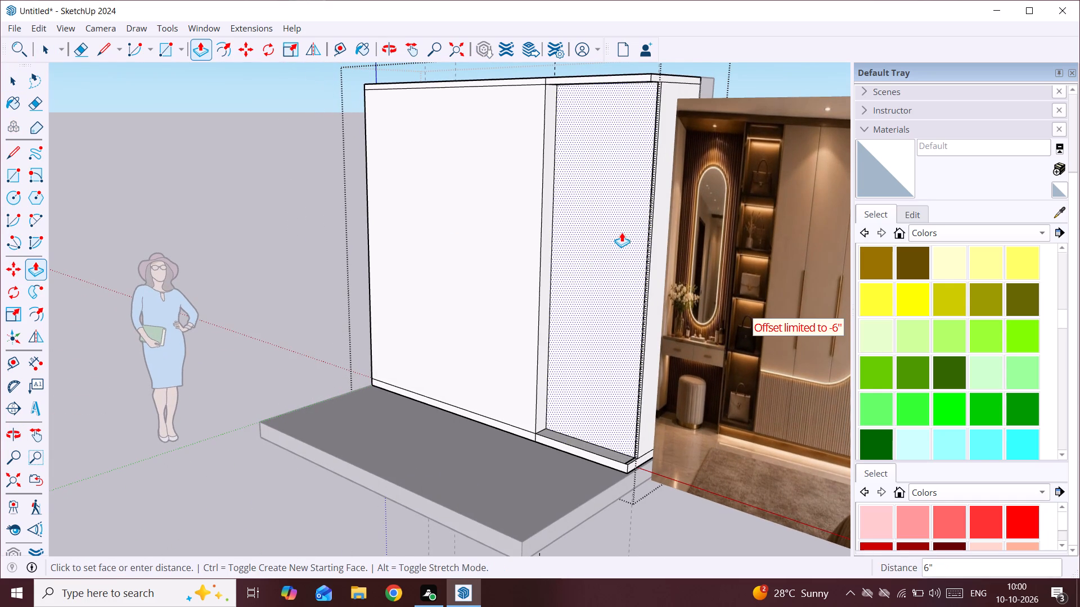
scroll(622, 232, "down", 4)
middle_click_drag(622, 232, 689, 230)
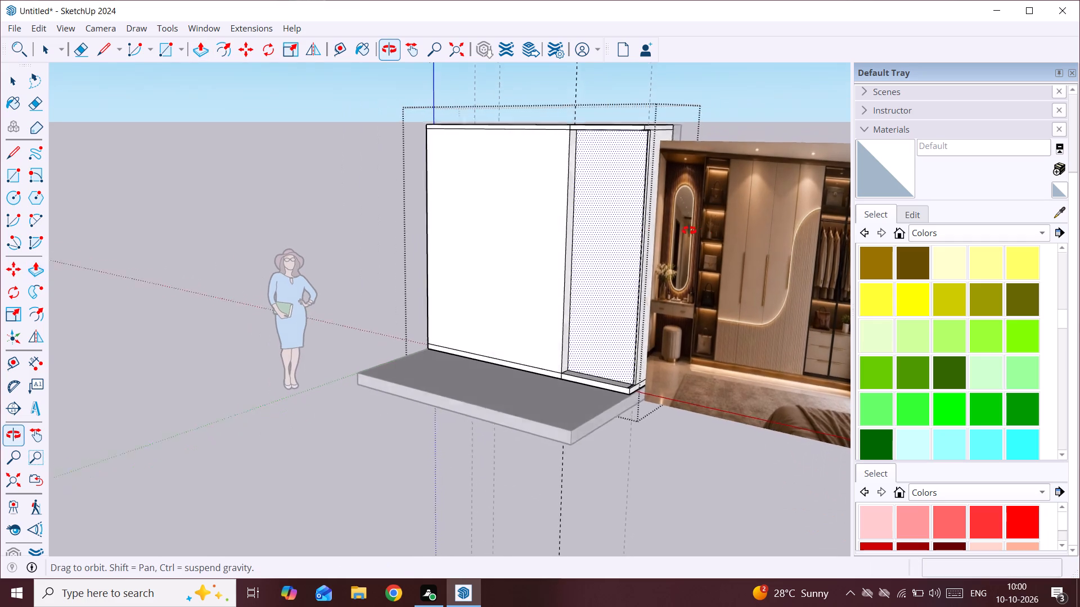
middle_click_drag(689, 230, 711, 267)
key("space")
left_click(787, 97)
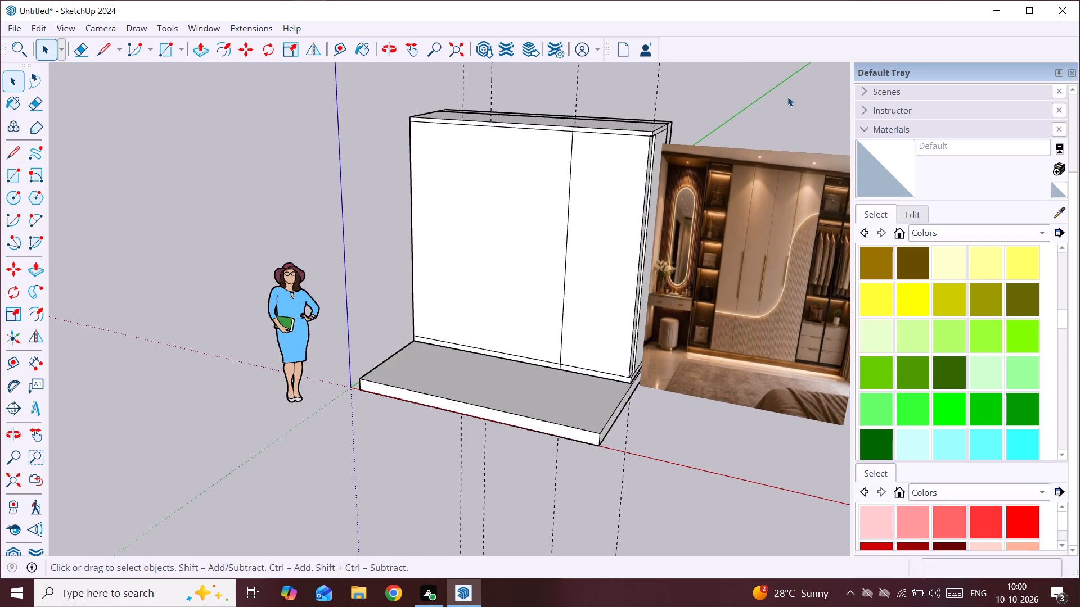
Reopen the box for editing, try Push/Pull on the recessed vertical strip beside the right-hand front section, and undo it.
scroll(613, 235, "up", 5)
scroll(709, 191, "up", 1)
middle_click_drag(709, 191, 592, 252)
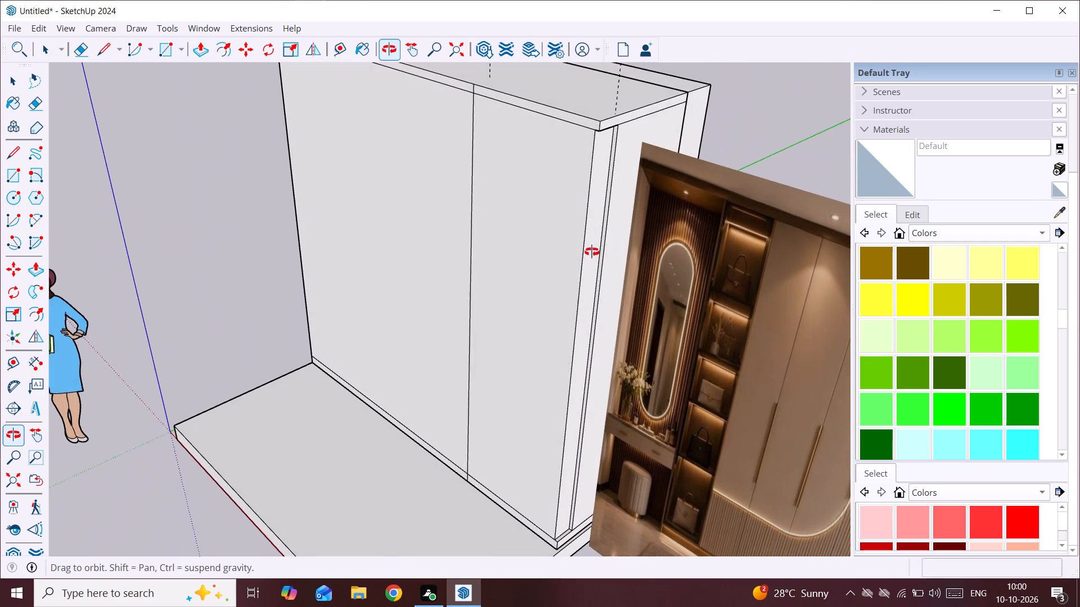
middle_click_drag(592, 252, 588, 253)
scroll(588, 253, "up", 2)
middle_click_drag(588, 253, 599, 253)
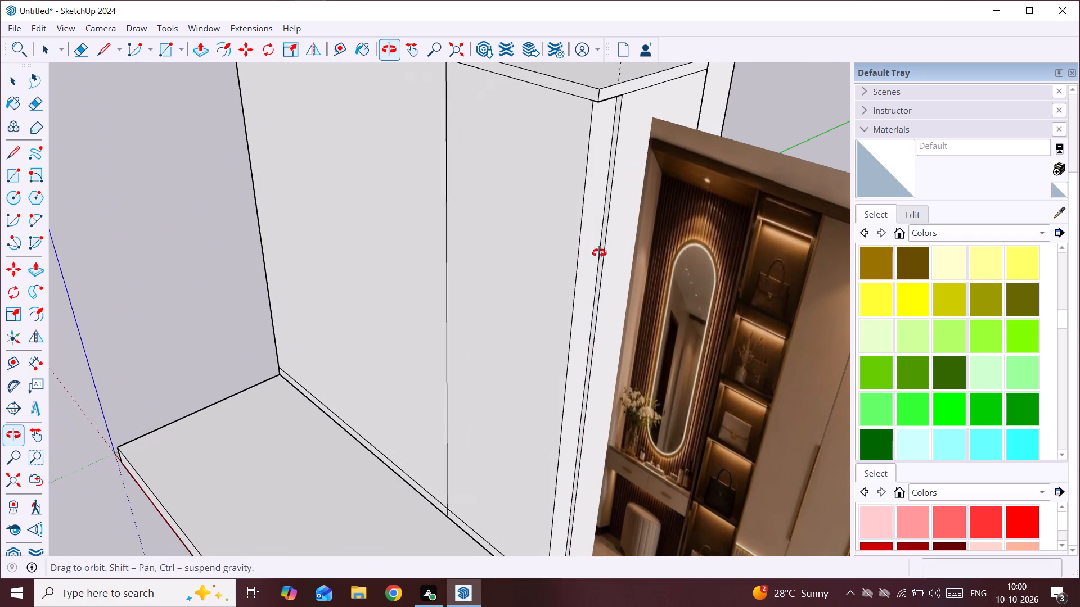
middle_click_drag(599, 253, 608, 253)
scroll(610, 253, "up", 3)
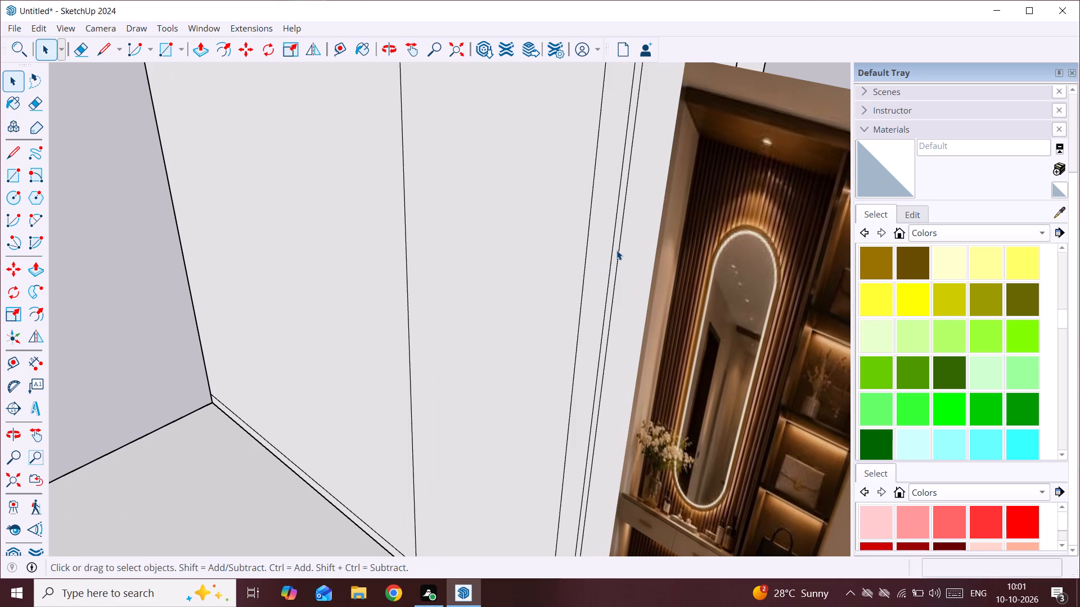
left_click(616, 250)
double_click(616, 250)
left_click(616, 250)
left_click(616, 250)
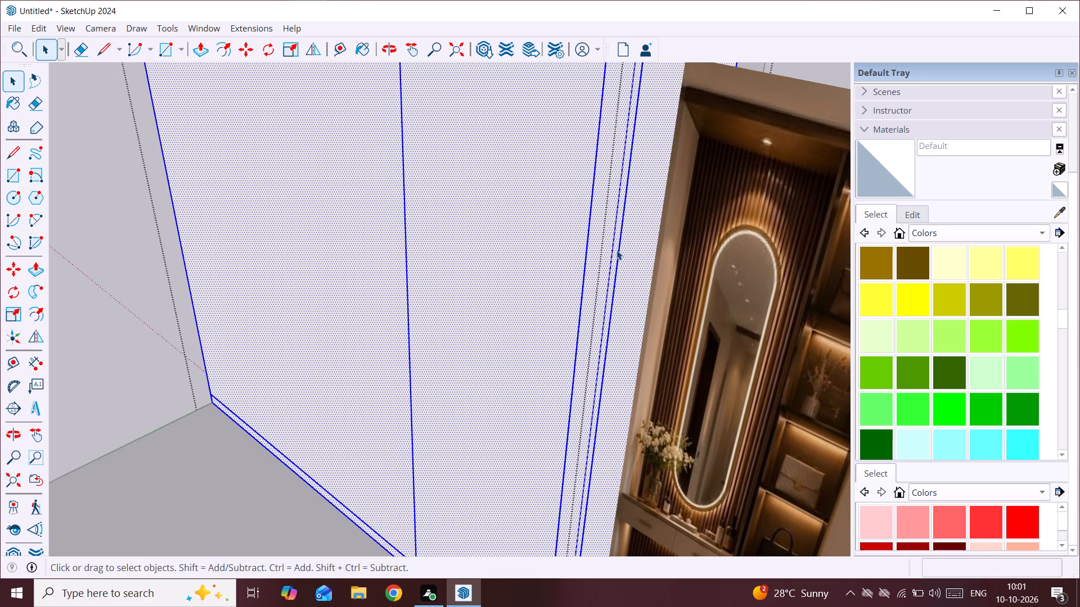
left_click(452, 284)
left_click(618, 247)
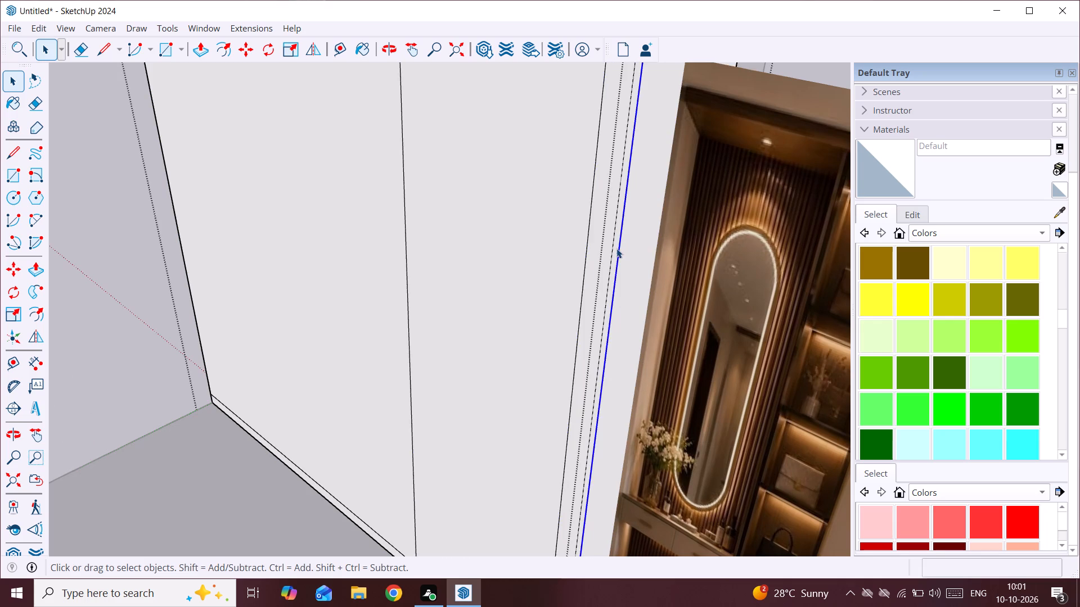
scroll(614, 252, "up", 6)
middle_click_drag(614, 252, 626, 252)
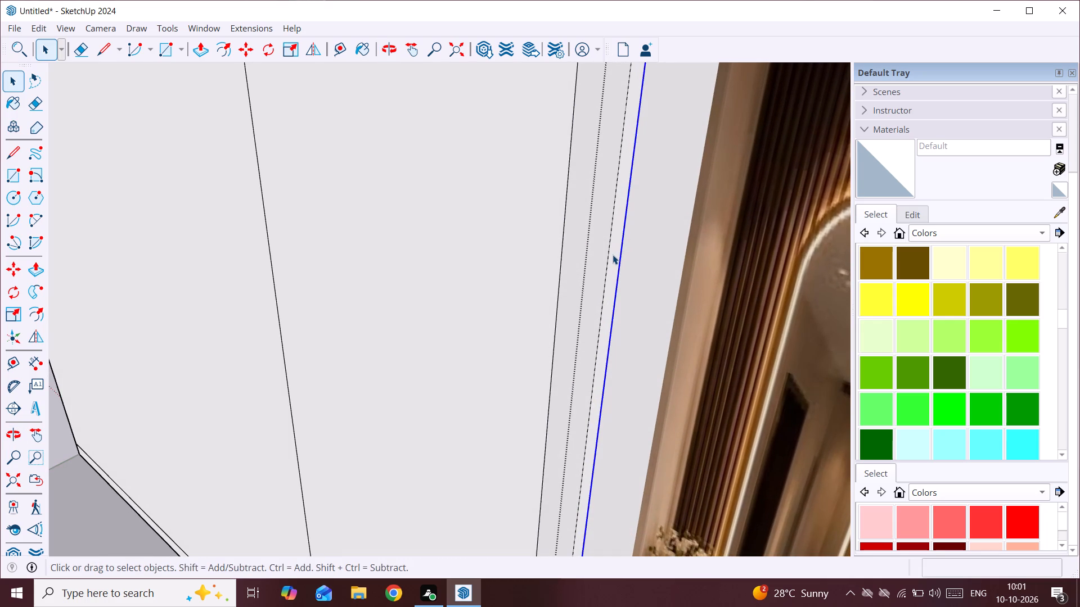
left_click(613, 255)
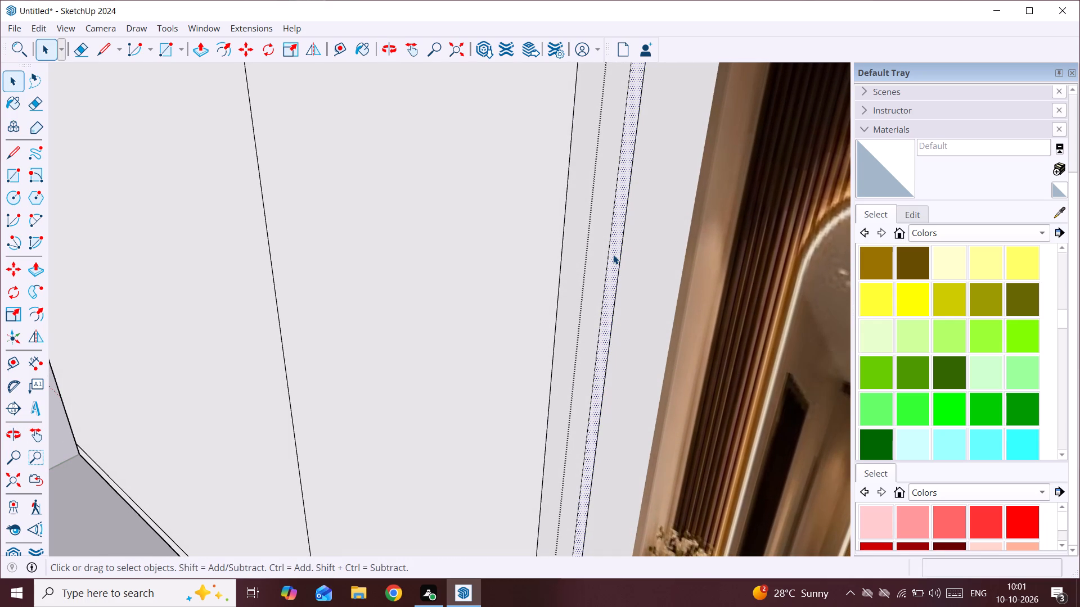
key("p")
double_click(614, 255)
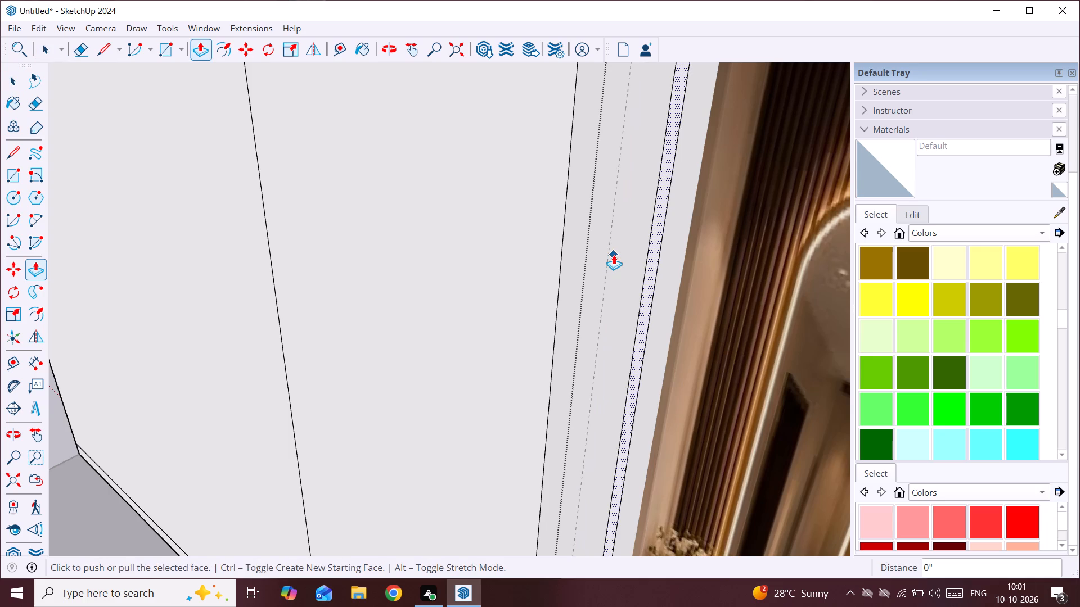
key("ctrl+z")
Pull the recessed vertical strip at the box's right edge outward by 6", flush with the front sections.
scroll(614, 255, "up", 1)
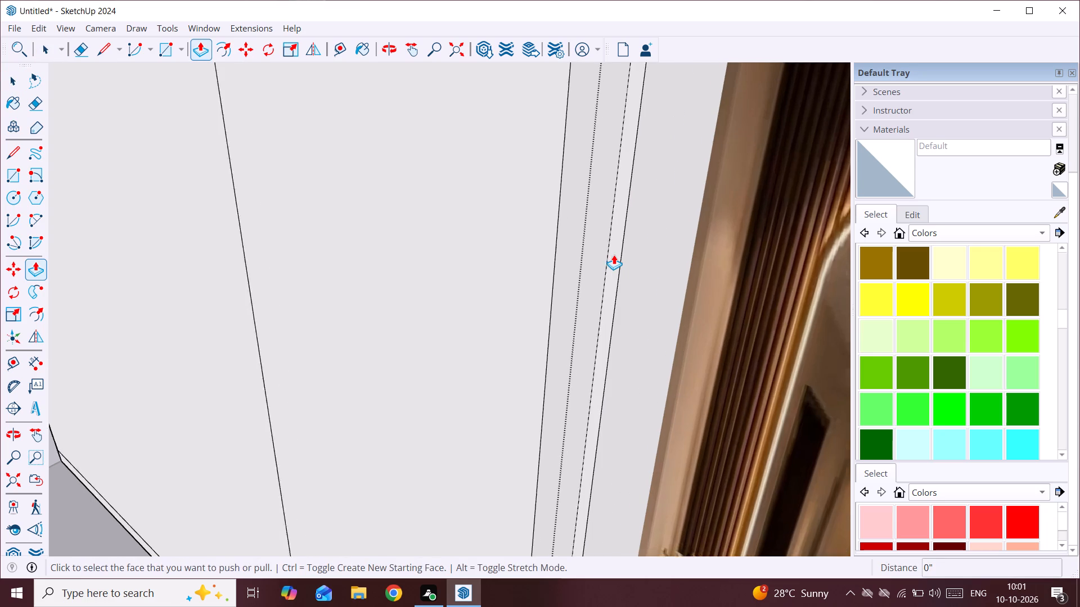
scroll(614, 255, "up", 5)
middle_click_drag(614, 255, 623, 255)
left_click(620, 255)
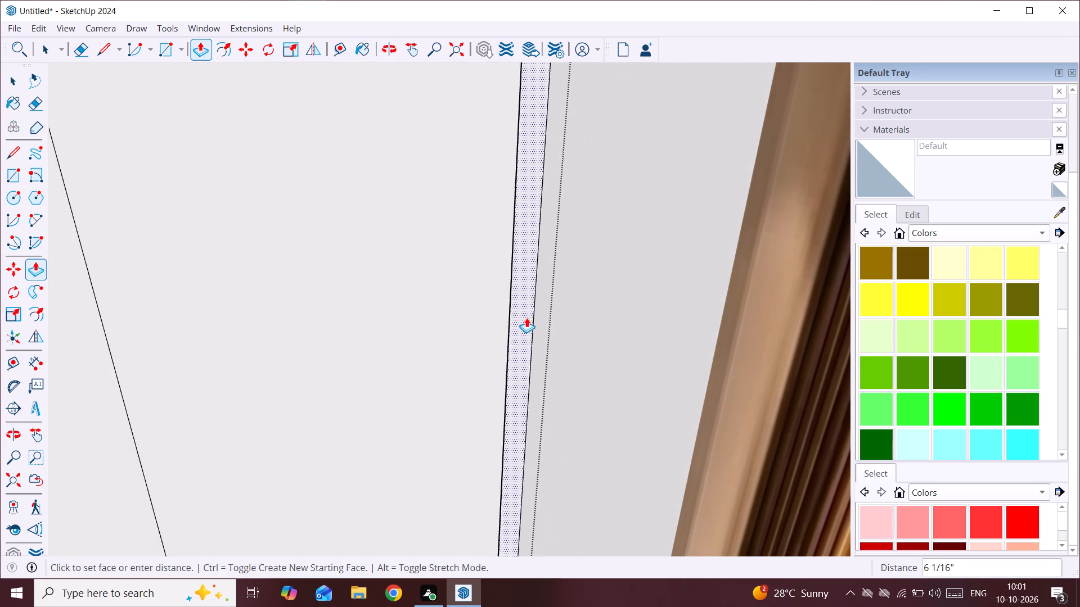
left_click(476, 245)
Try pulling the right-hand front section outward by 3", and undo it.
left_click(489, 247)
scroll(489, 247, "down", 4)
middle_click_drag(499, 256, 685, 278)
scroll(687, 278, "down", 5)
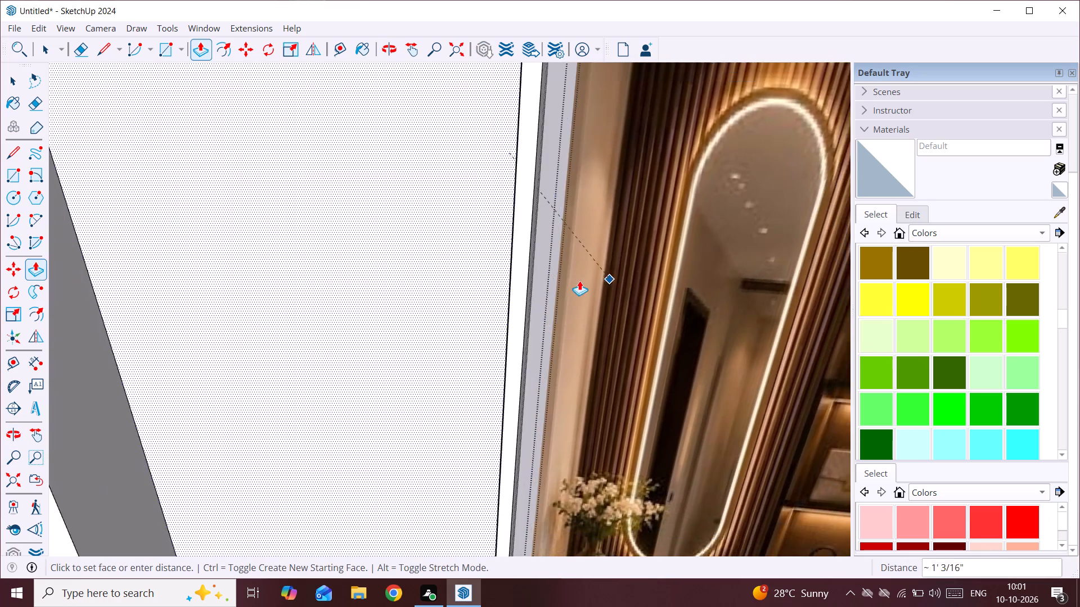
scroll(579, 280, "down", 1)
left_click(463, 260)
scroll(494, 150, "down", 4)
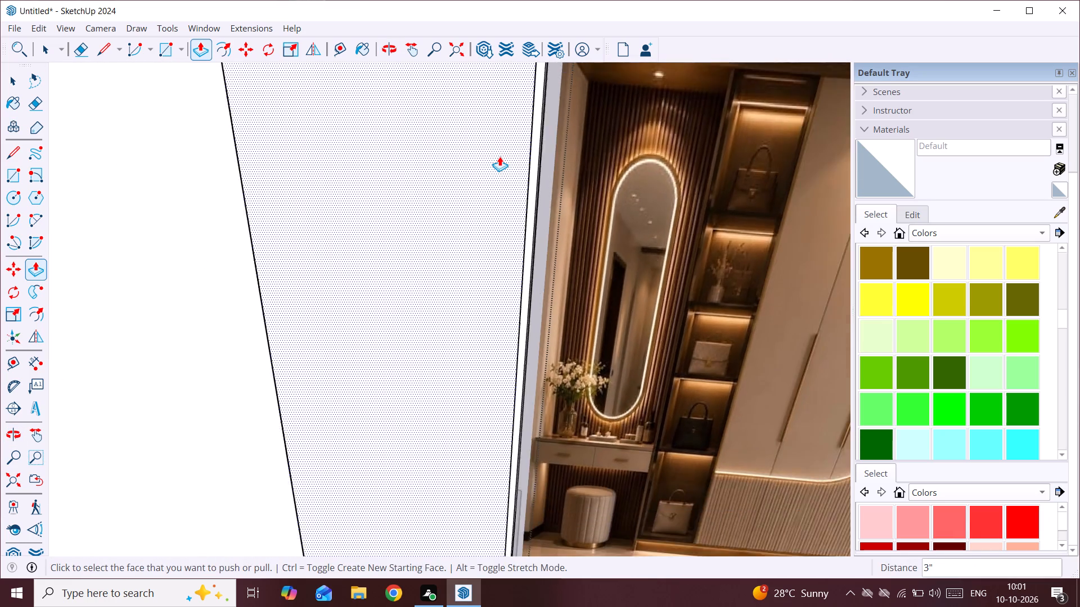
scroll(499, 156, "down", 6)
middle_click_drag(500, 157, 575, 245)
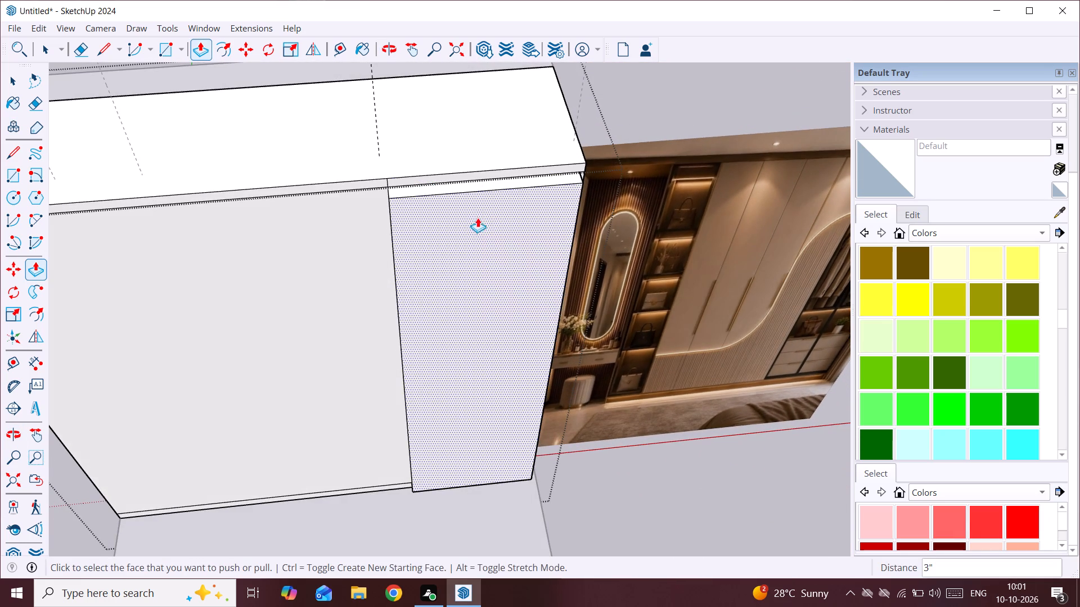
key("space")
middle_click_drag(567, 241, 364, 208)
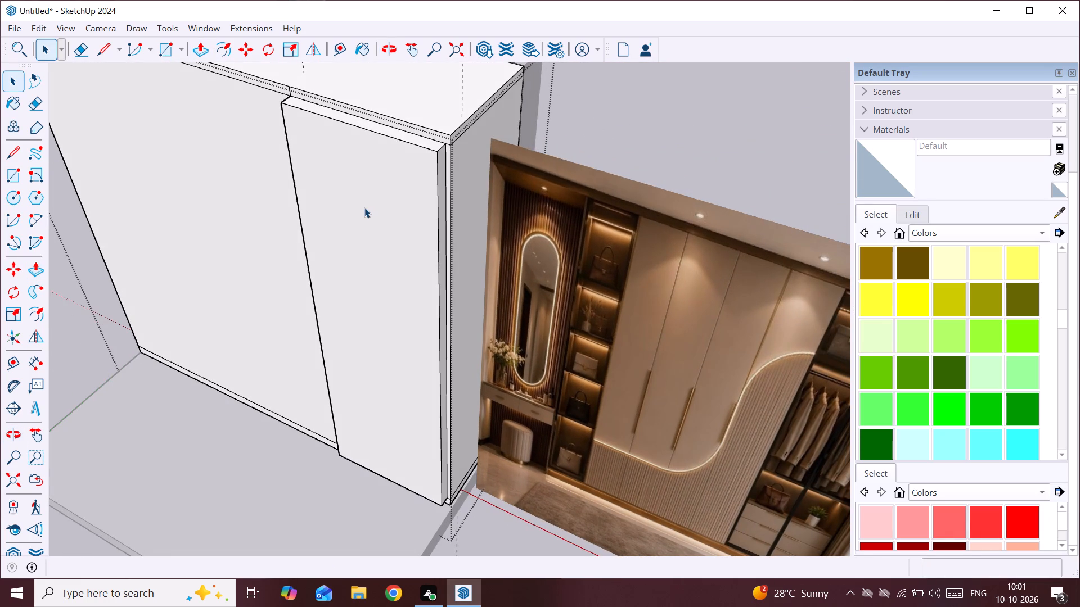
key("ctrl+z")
Push the right-hand front section 2' 4" into the box to form a recess.
left_click(400, 192)
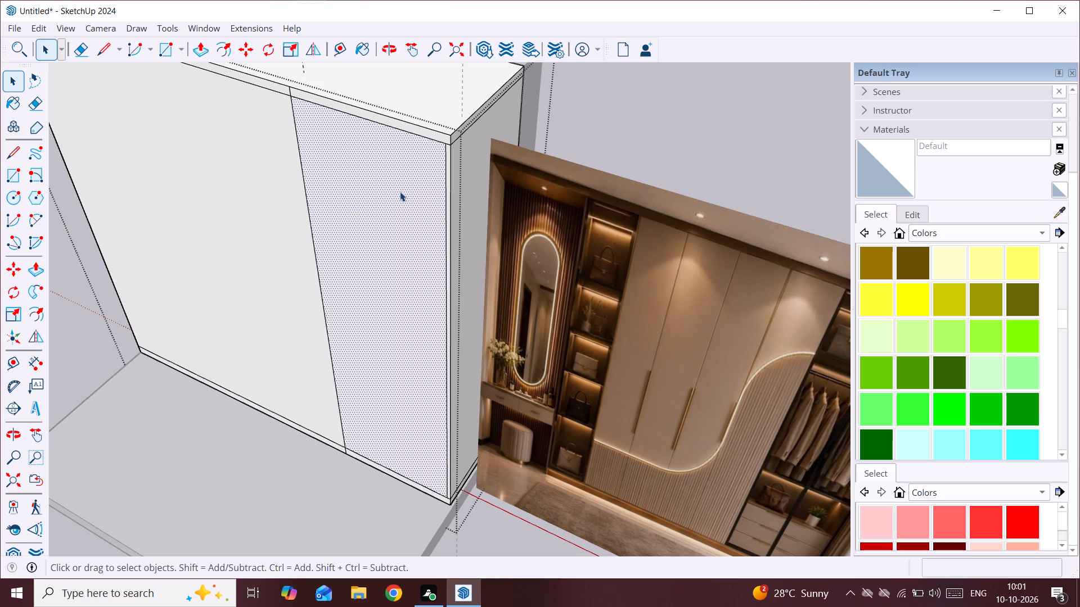
key("p")
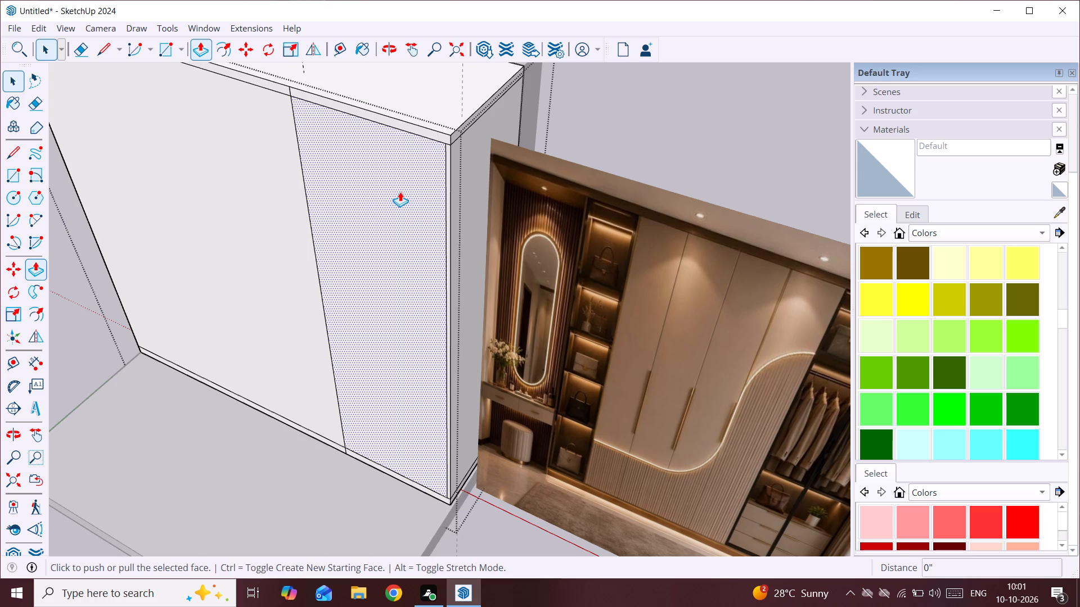
left_click(400, 192)
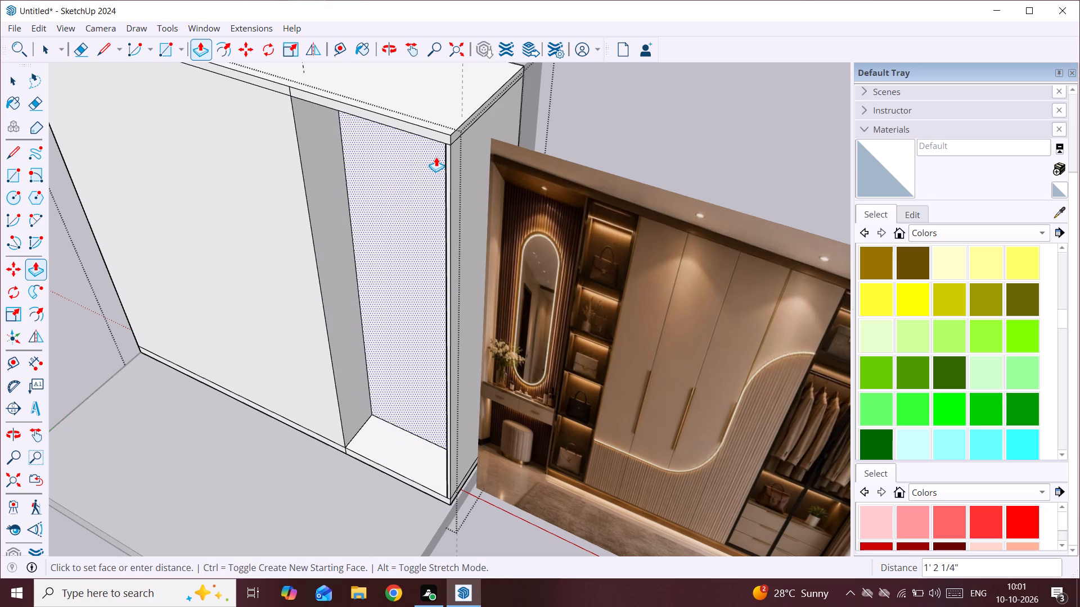
middle_click_drag(436, 157, 528, 96)
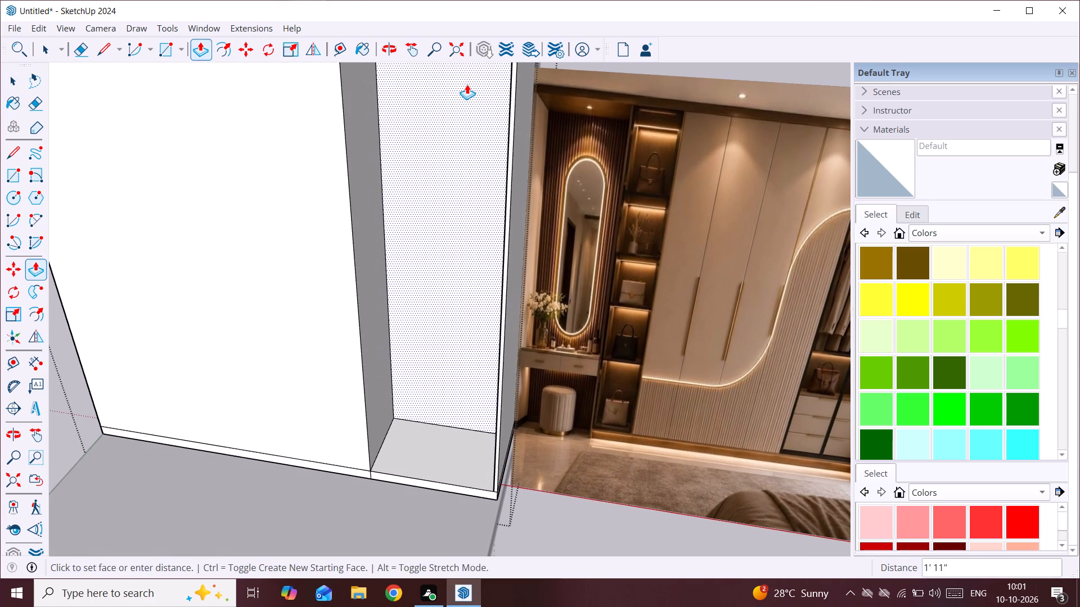
type("2'")
type("4\"")
key("Return")
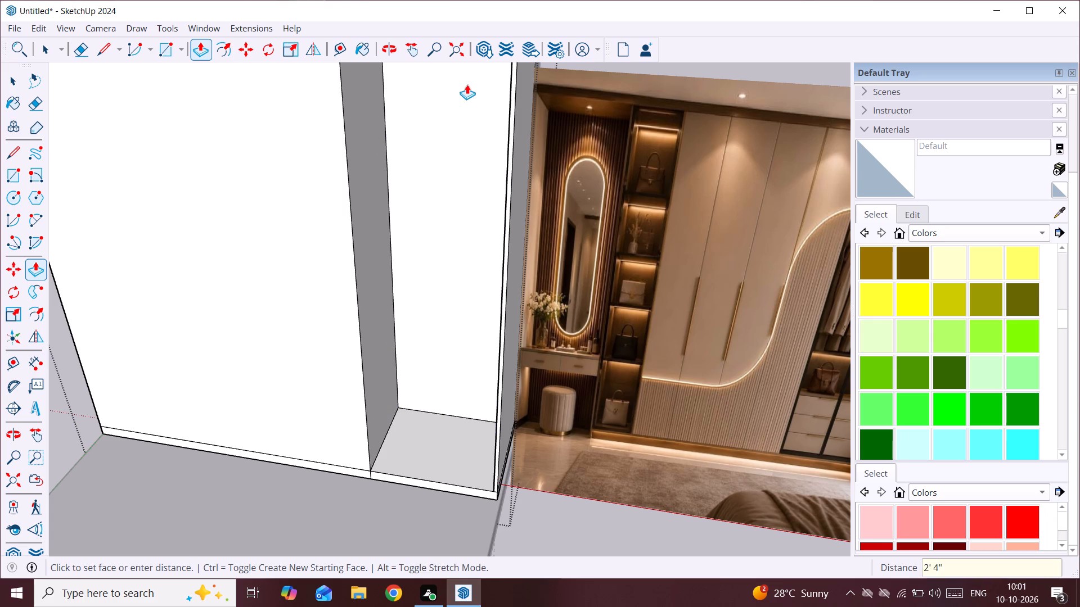
scroll(472, 115, "down", 4)
key("space")
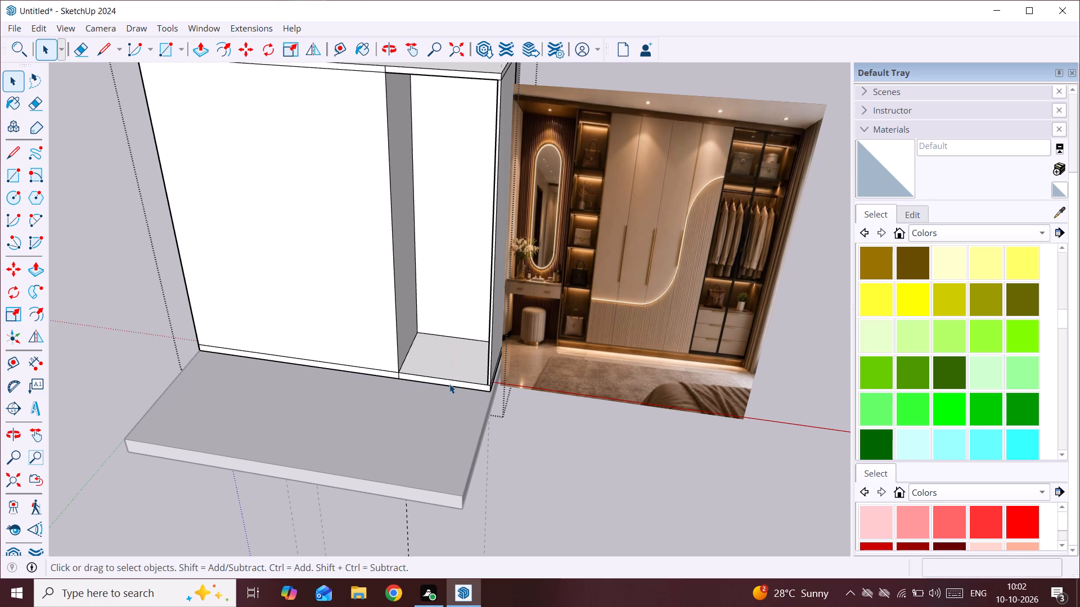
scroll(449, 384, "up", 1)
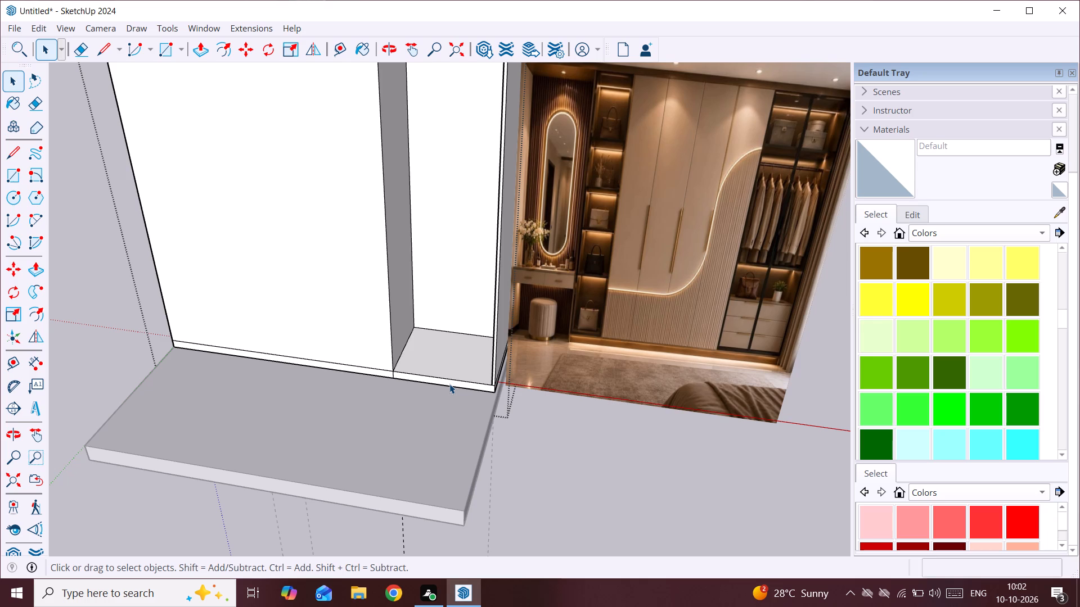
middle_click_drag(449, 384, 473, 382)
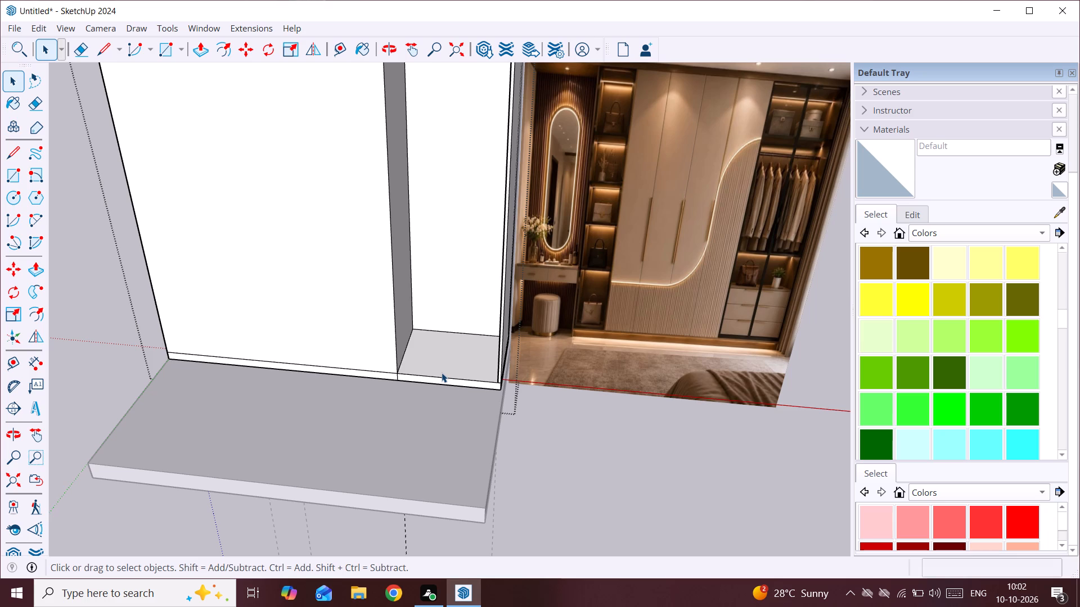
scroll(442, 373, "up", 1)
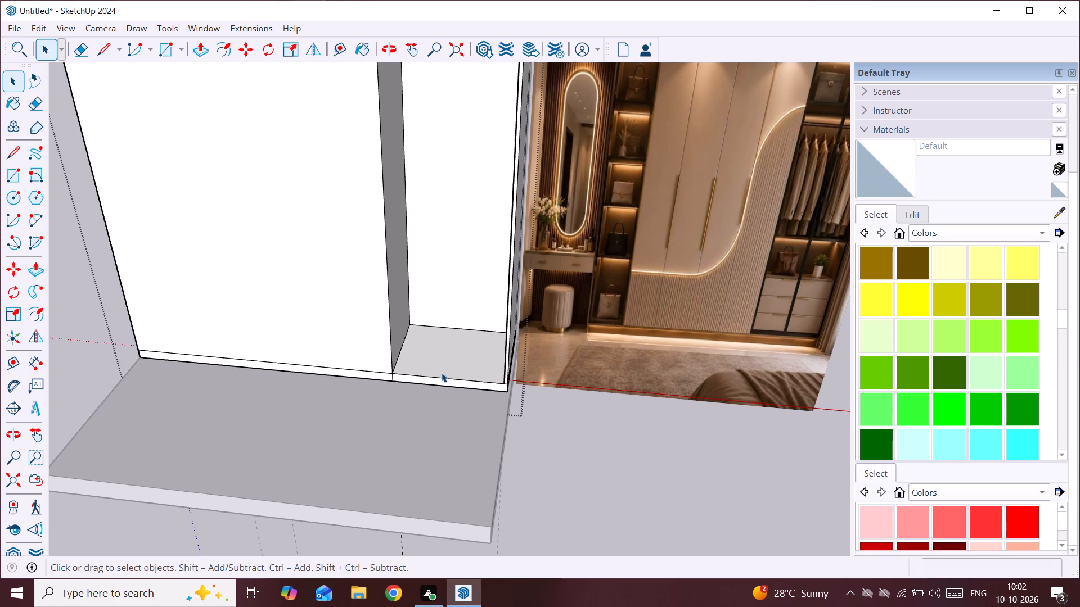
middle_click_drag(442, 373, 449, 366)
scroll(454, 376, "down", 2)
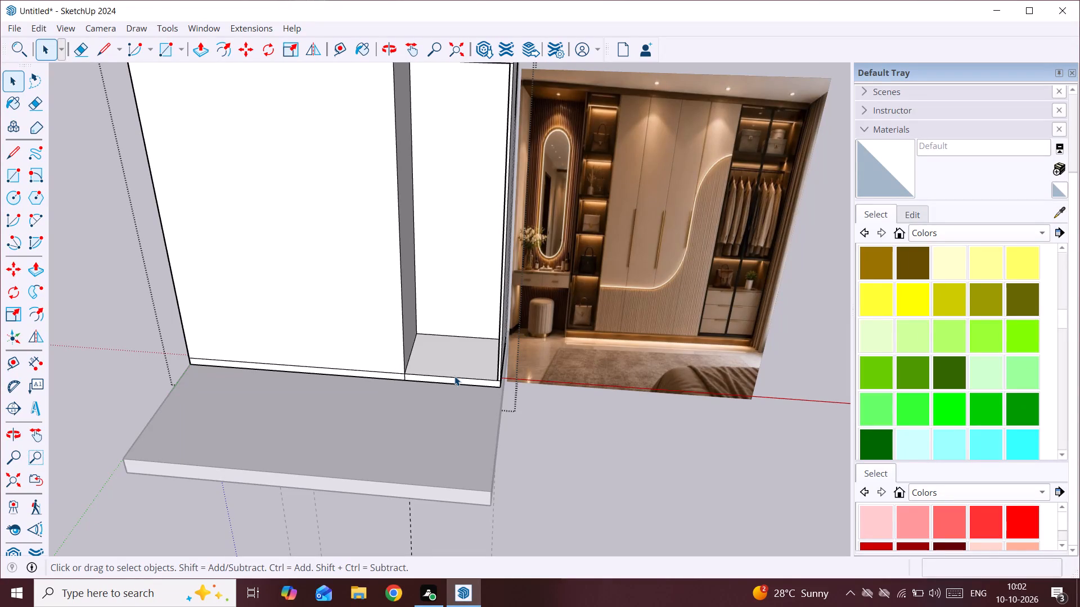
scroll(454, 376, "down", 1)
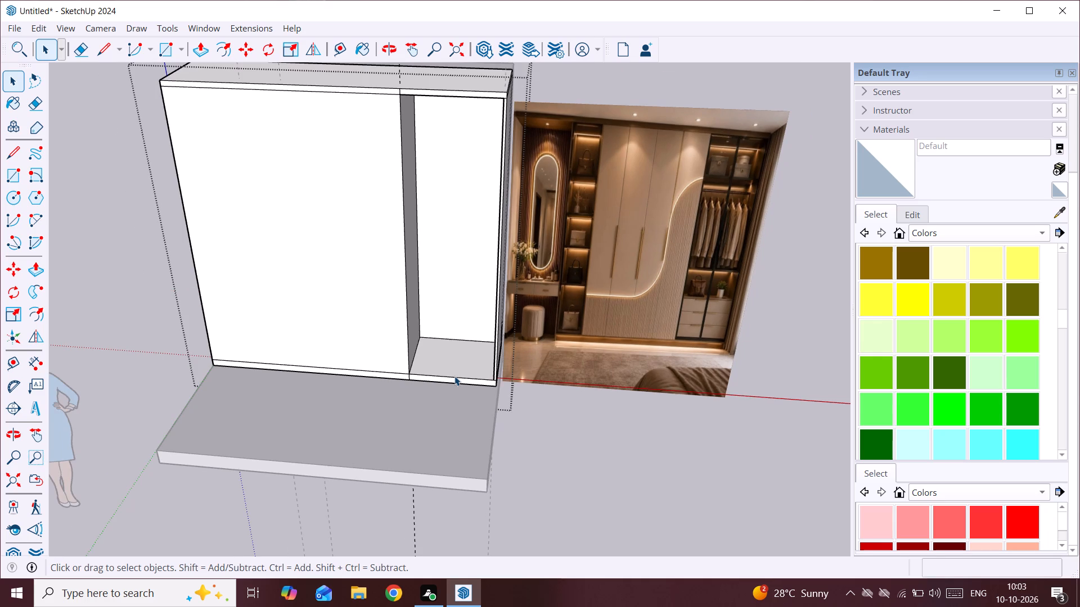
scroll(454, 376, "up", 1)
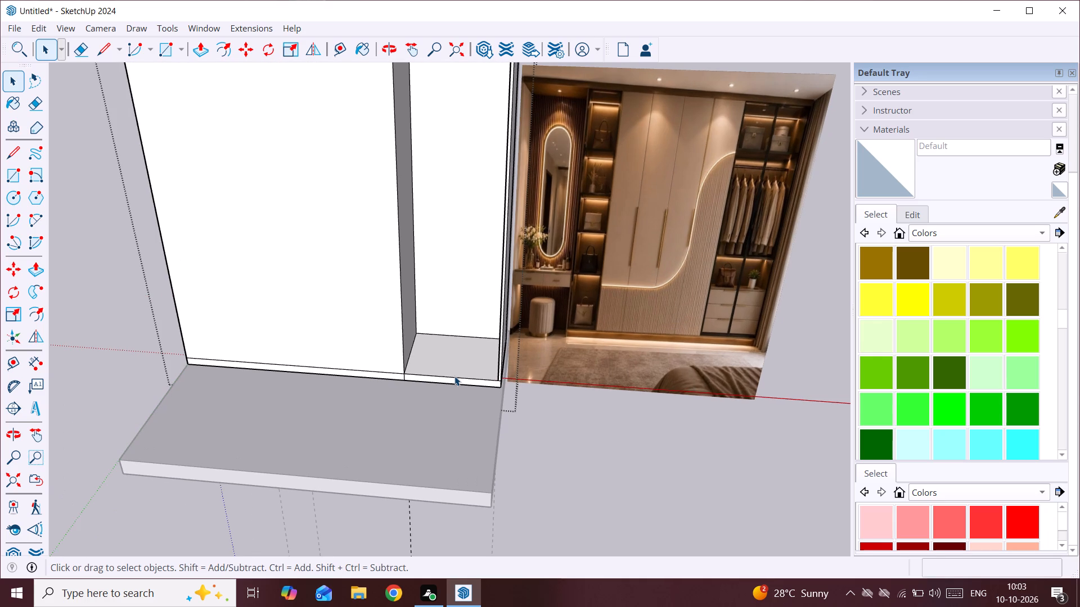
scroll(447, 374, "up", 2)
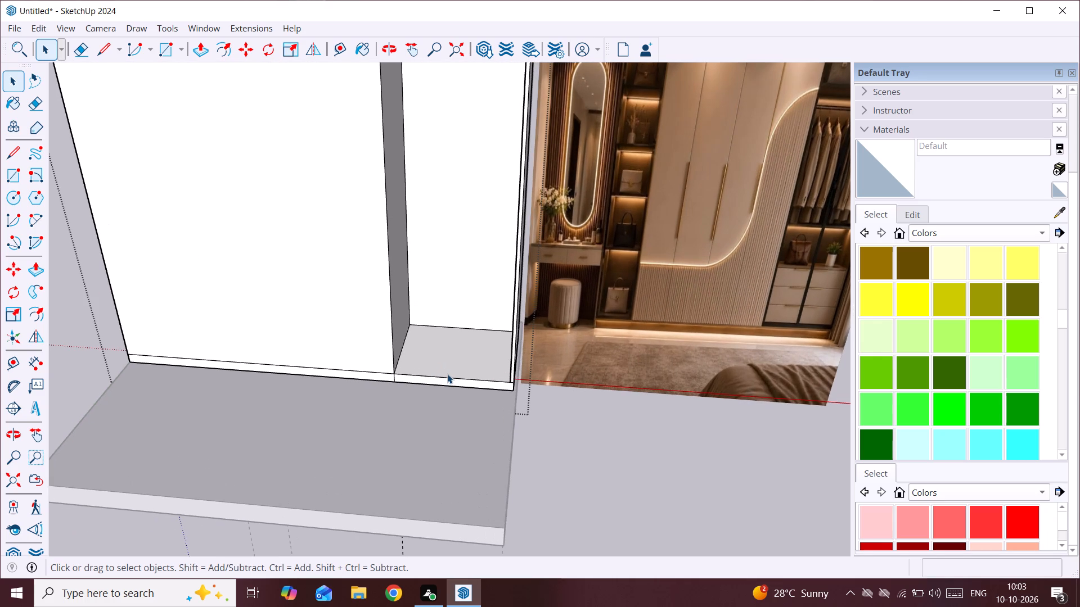
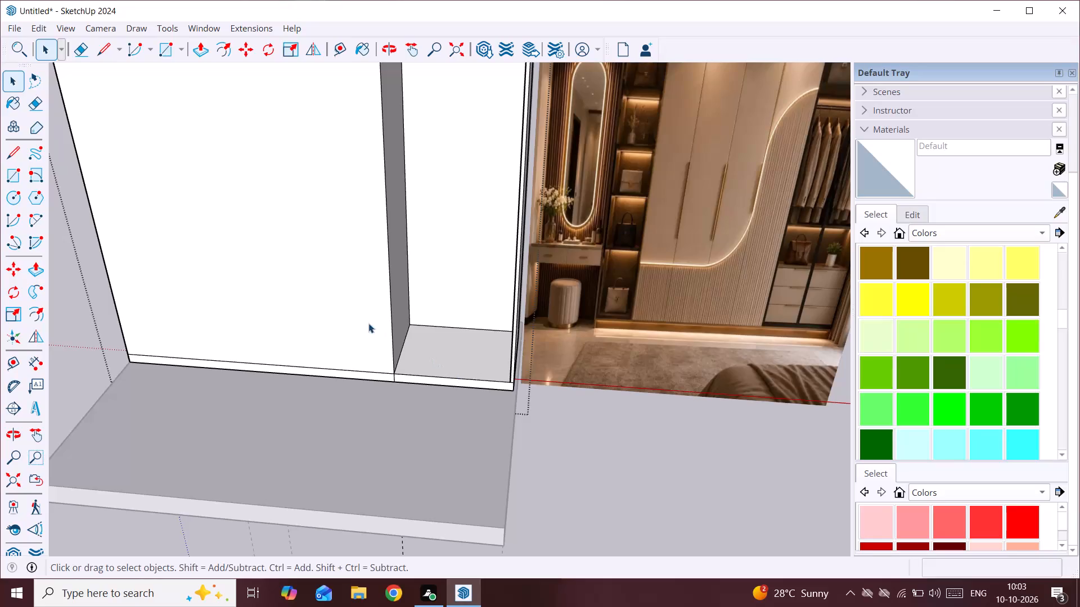
Draw a rectangle of about 2' 2 1/4" by 2' 10 13/16" on the recess floor, starting from its back corner.
scroll(379, 323, "down", 2)
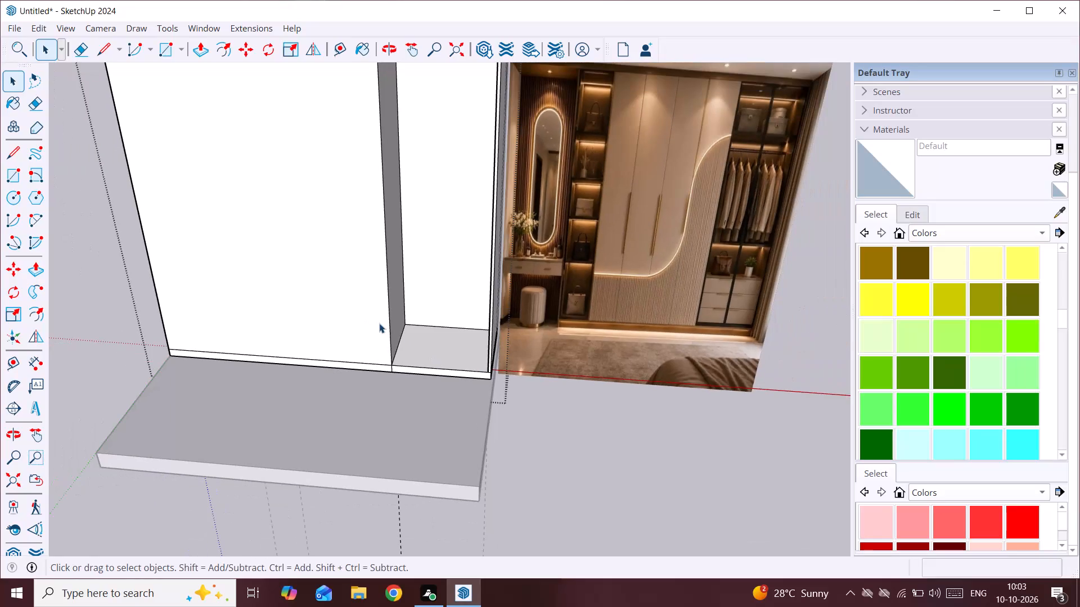
middle_click_drag(379, 323, 334, 470, "shift")
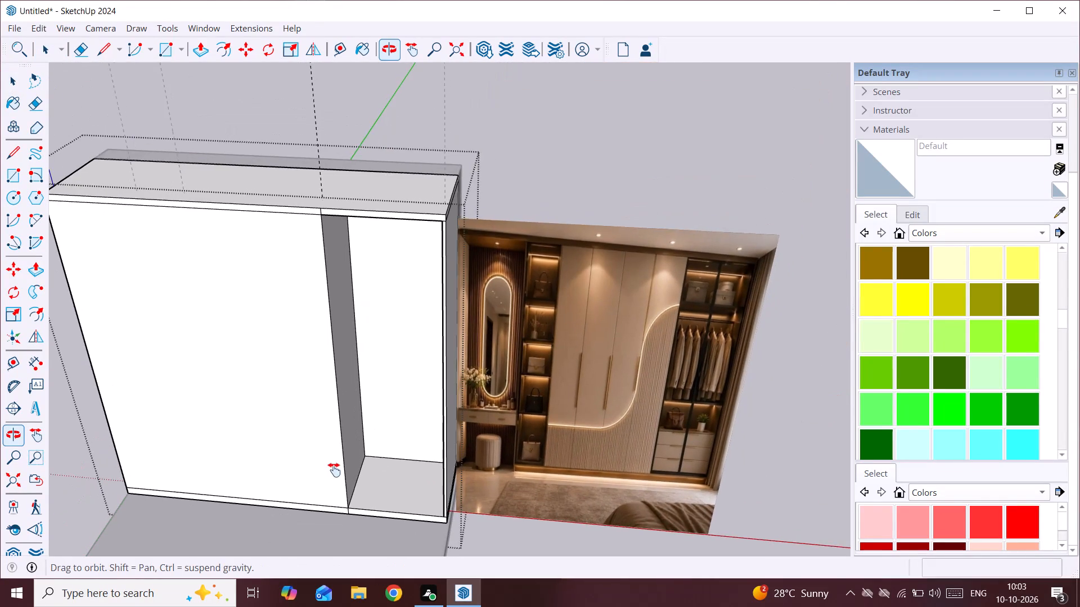
middle_click_drag(334, 470, 340, 461, "shift")
middle_click_drag(383, 439, 382, 354)
scroll(407, 472, "up", 1)
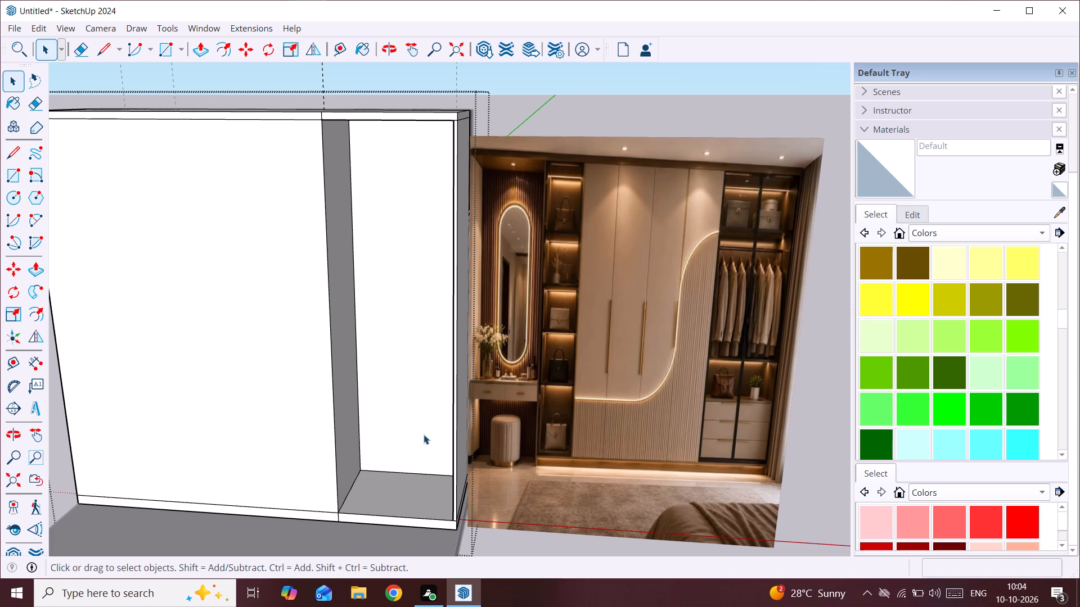
middle_click_drag(422, 433, 414, 309, "shift")
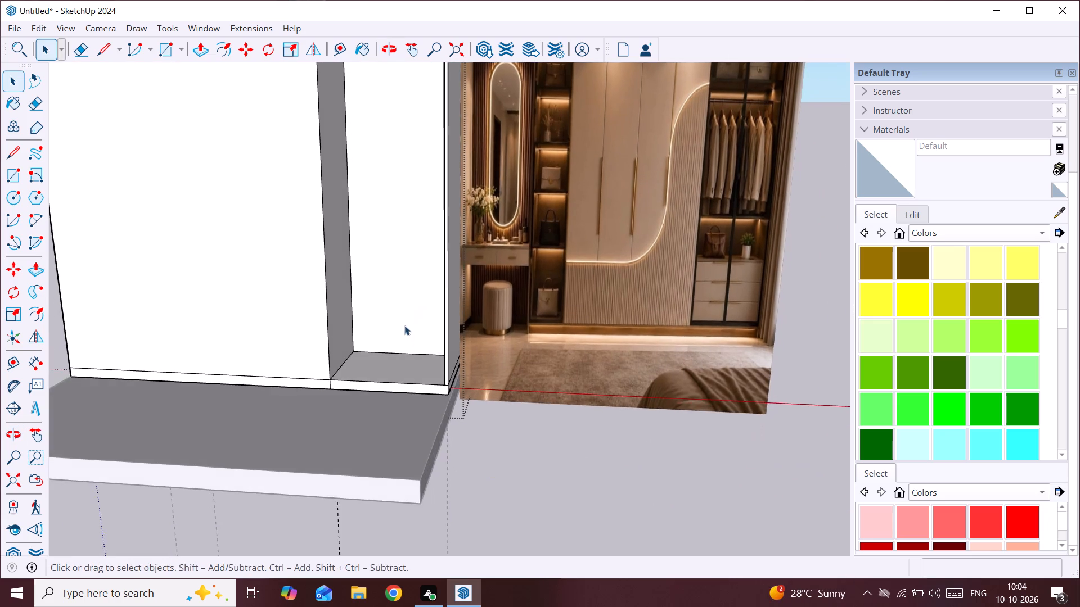
scroll(404, 327, "up", 1)
middle_click_drag(402, 333, 386, 395)
key("r")
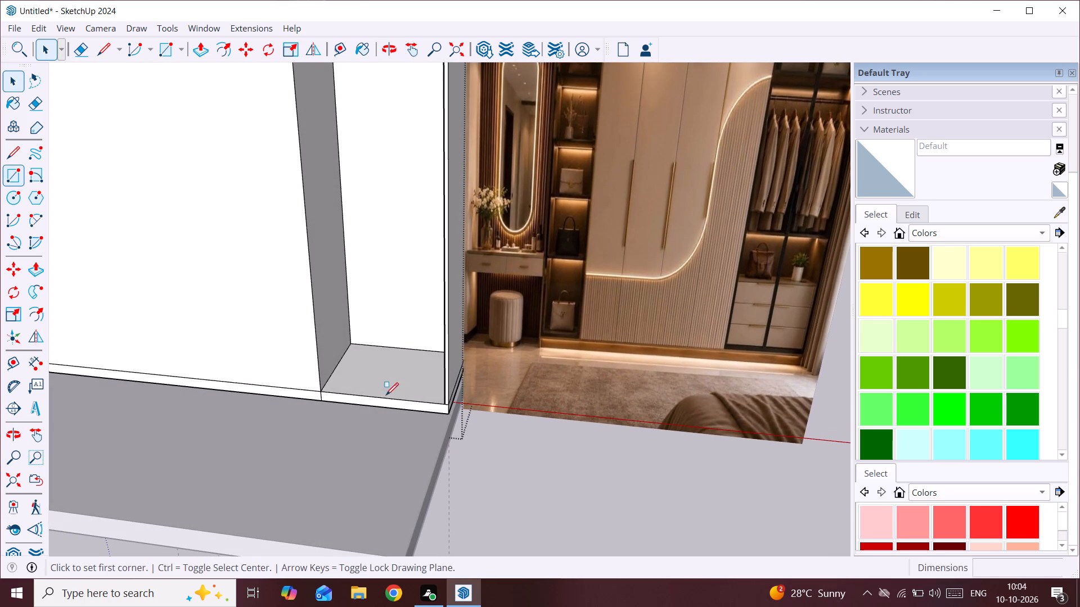
left_click(349, 347)
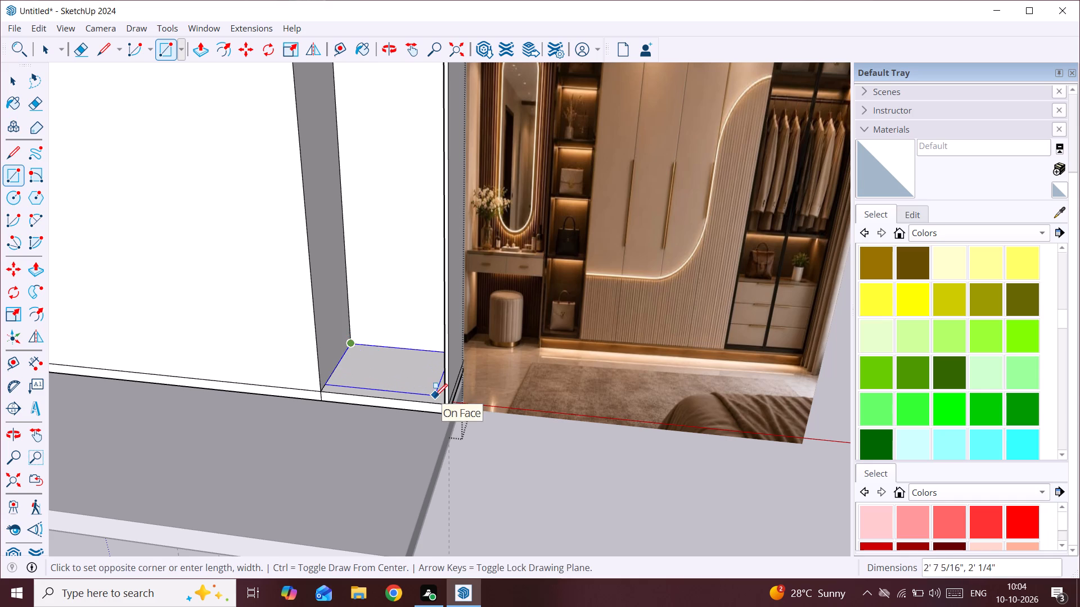
middle_click_drag(435, 396, 522, 437)
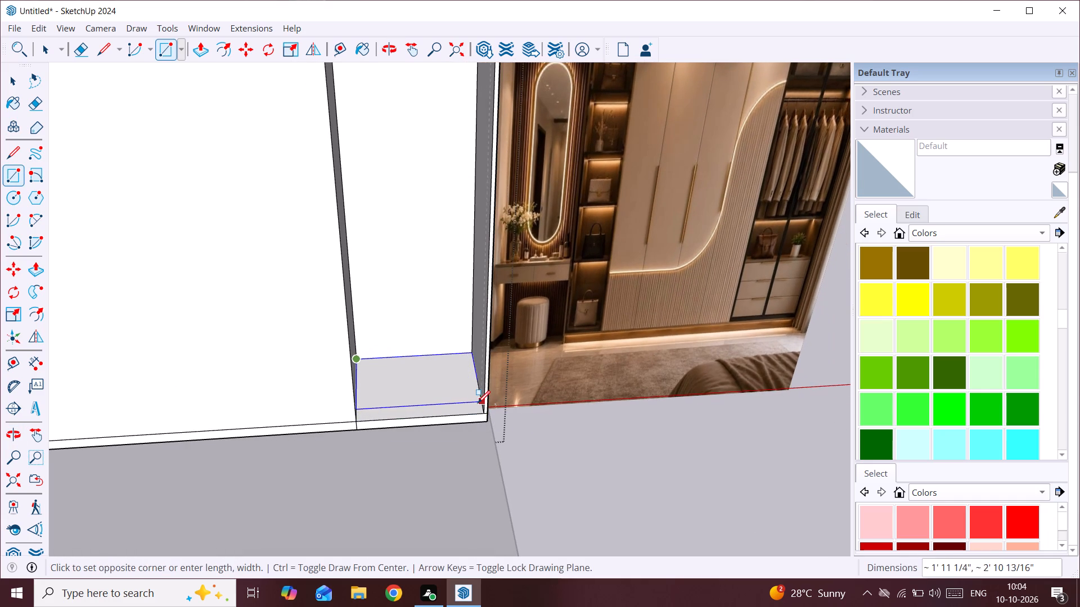
scroll(480, 407, "up", 7)
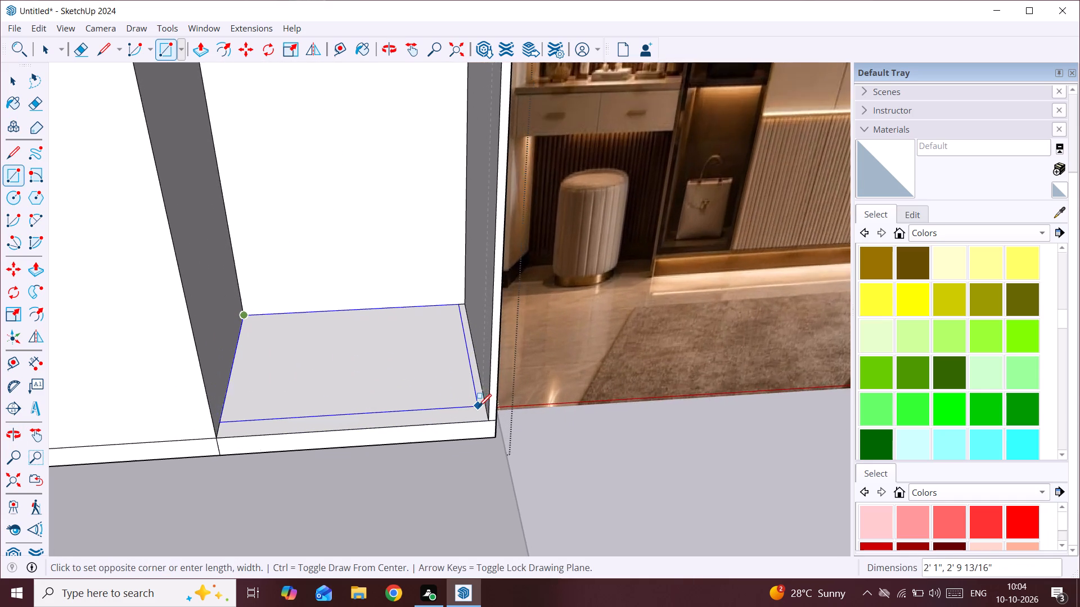
scroll(479, 406, "up", 2)
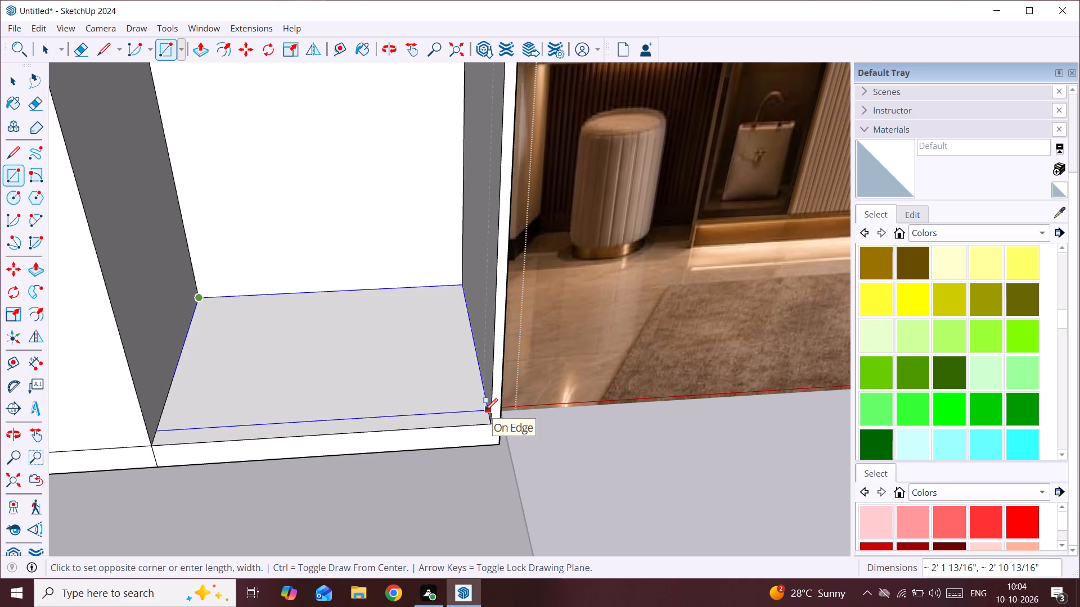
left_click(485, 414)
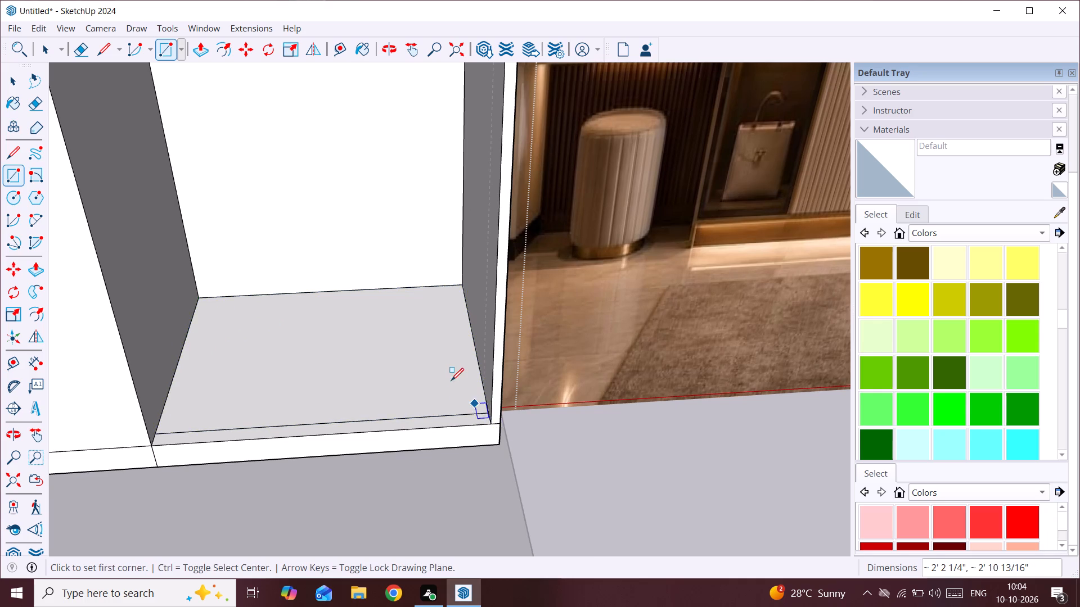
Make the new rectangle on the recess floor, with its edges, into a group.
scroll(451, 380, "down", 11)
middle_click_drag(441, 379, 427, 378)
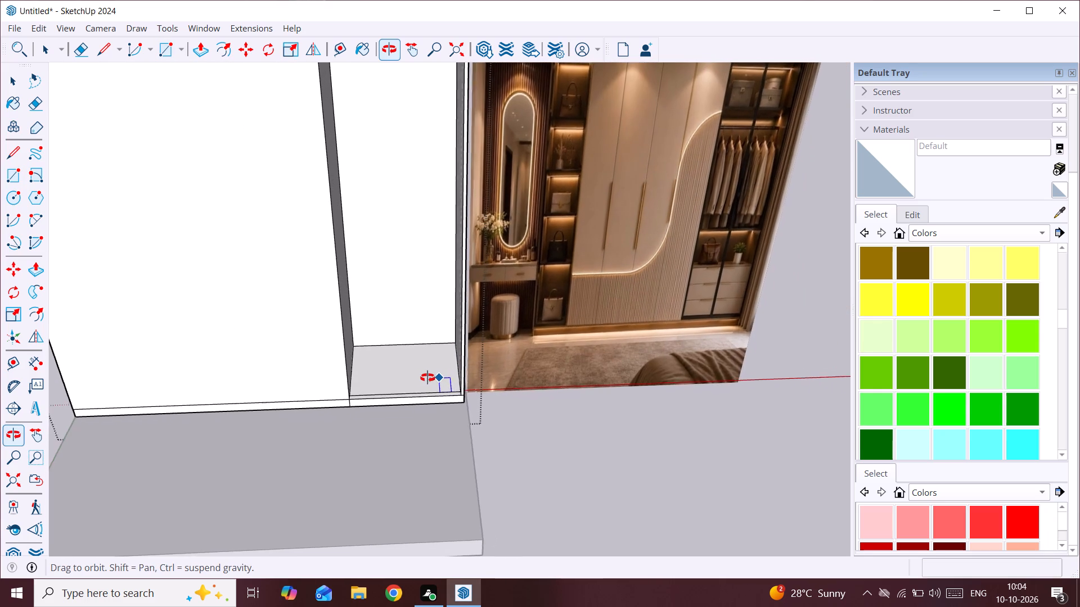
middle_click_drag(427, 378, 406, 369)
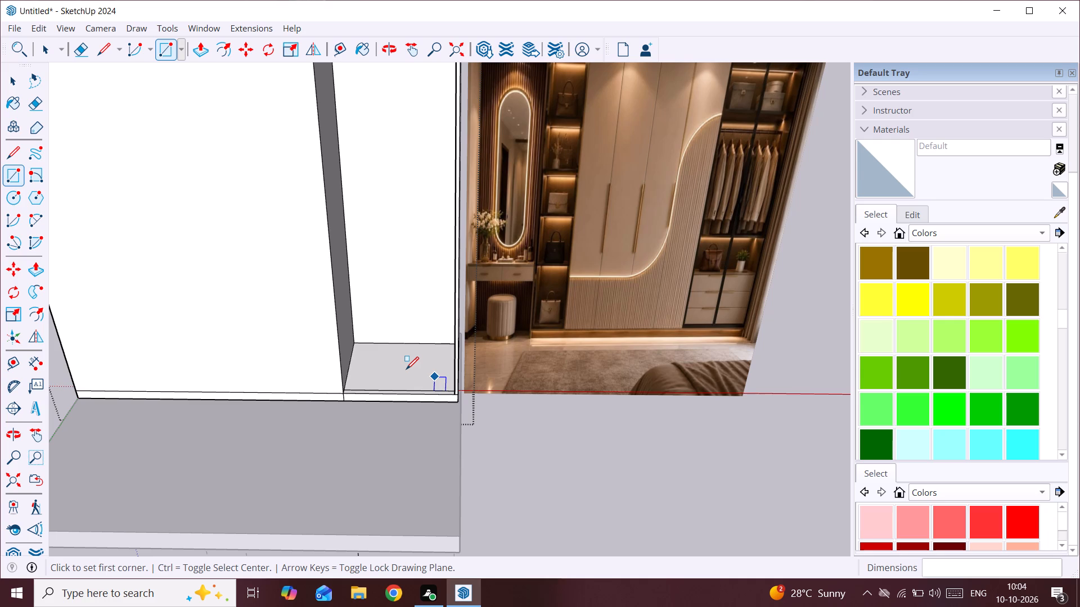
key("space")
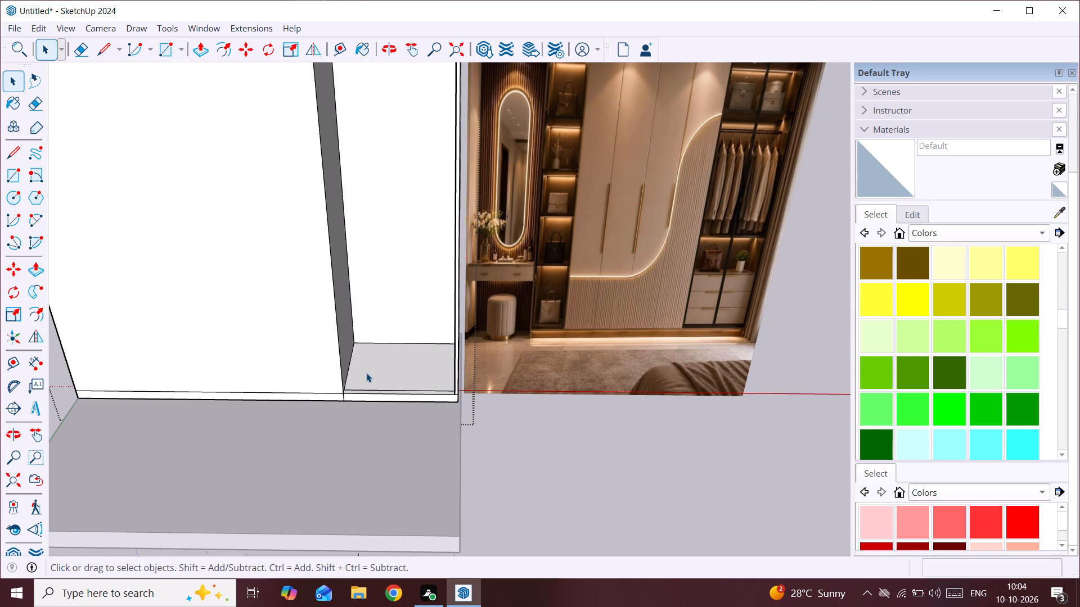
double_click(366, 373)
right_click(366, 373)
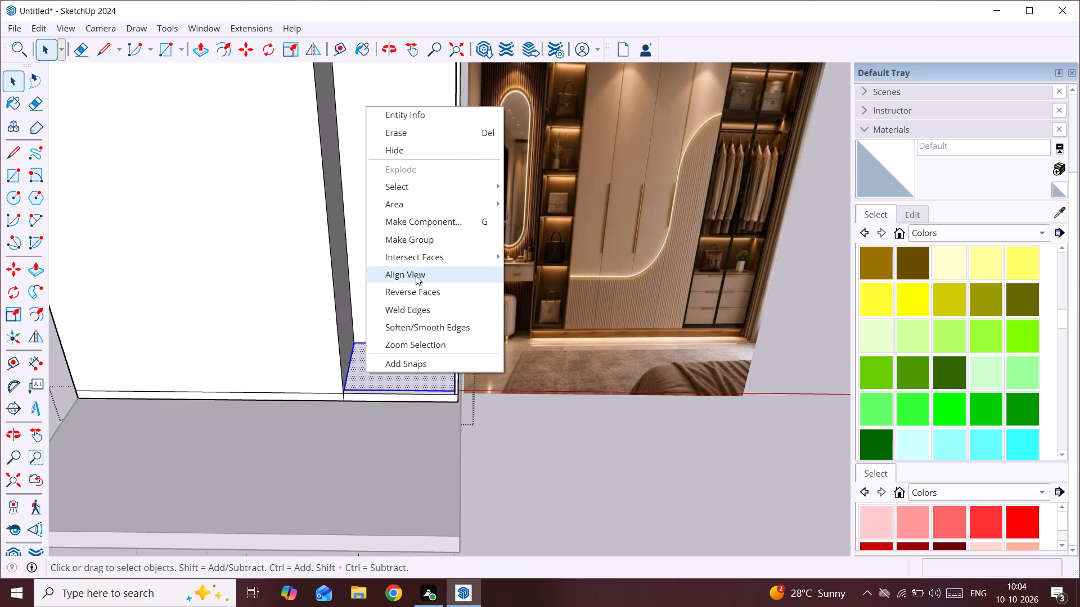
left_click(439, 242)
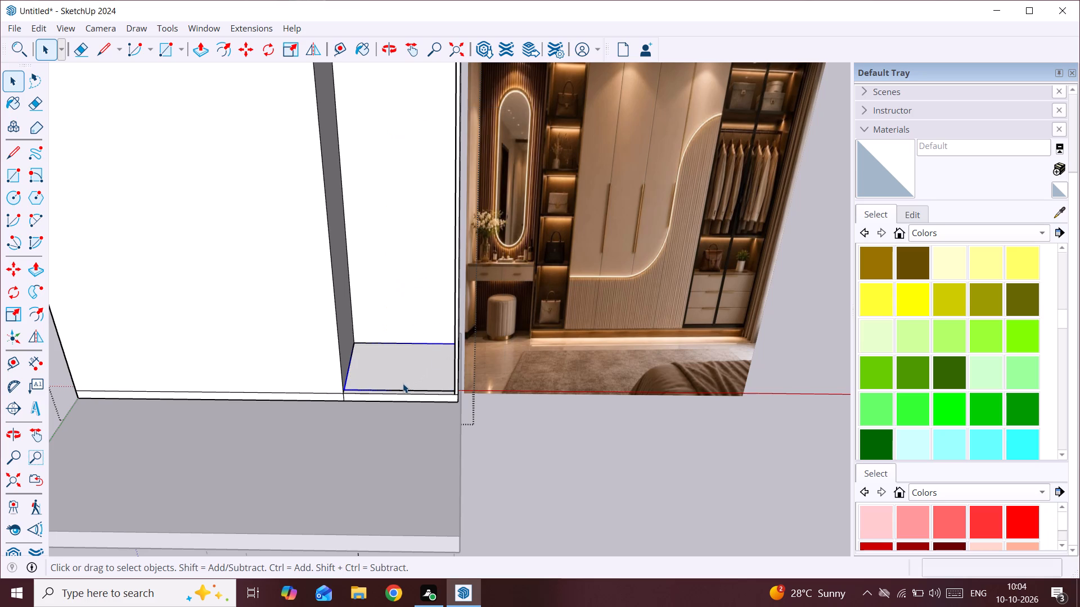
Open the rectangle's group for editing and extrude its face upward by 2' to form the drawer block.
left_click(400, 378)
left_click(400, 378)
double_click(402, 367)
left_click(628, 538)
double_click(412, 356)
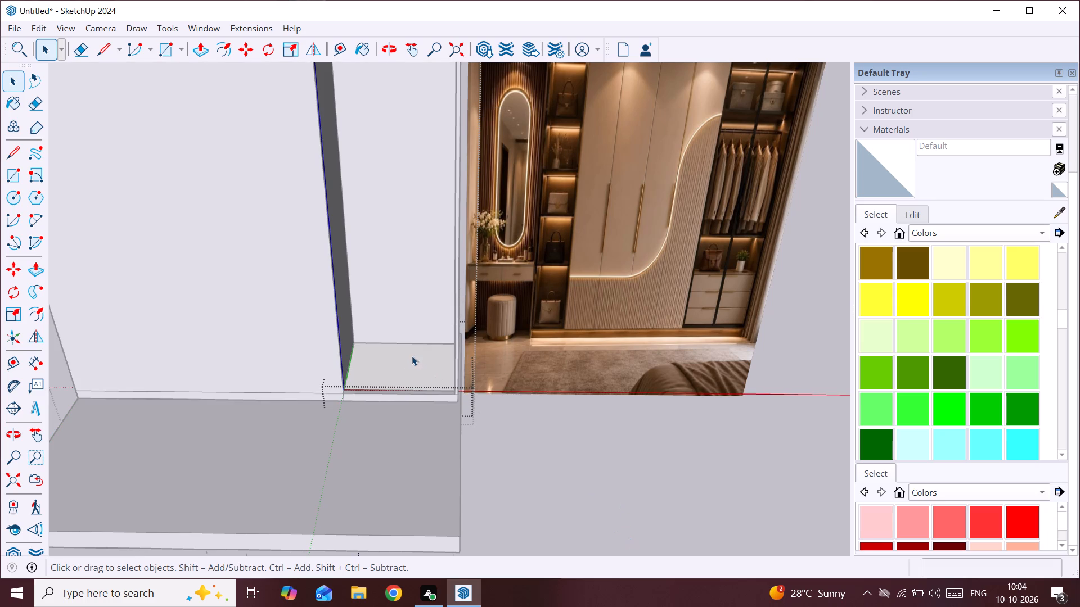
left_click(410, 369)
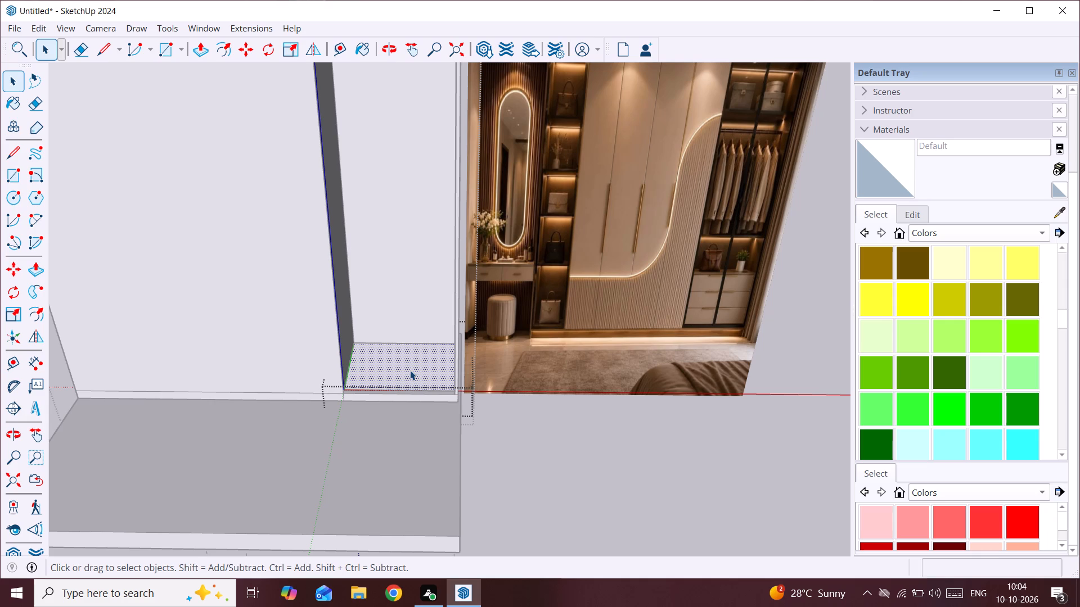
key("p")
left_click(410, 371)
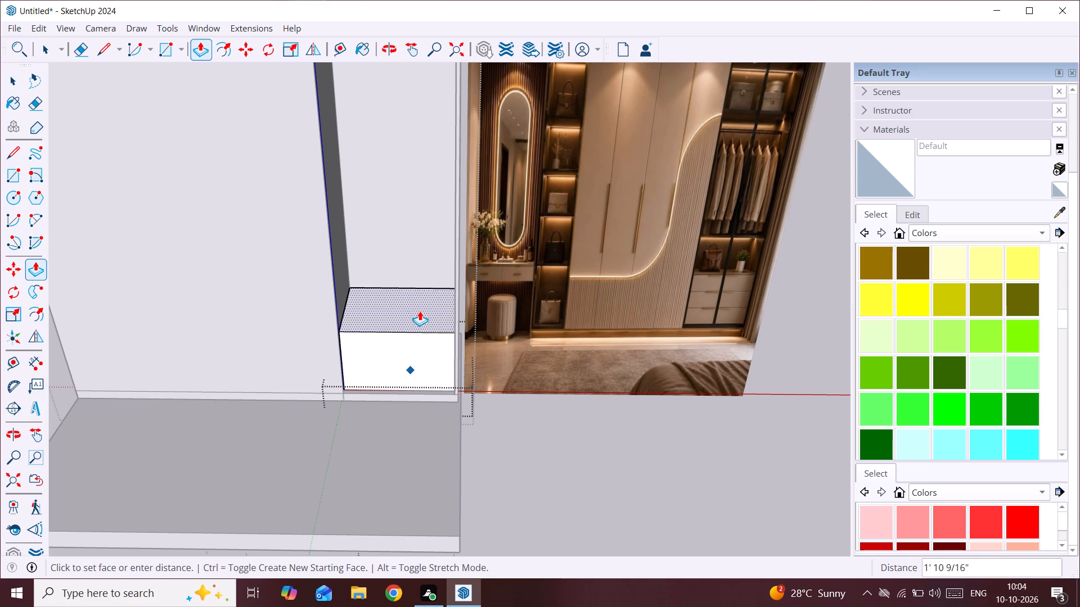
scroll(420, 293, "down", 4)
middle_click_drag(420, 293, 422, 257)
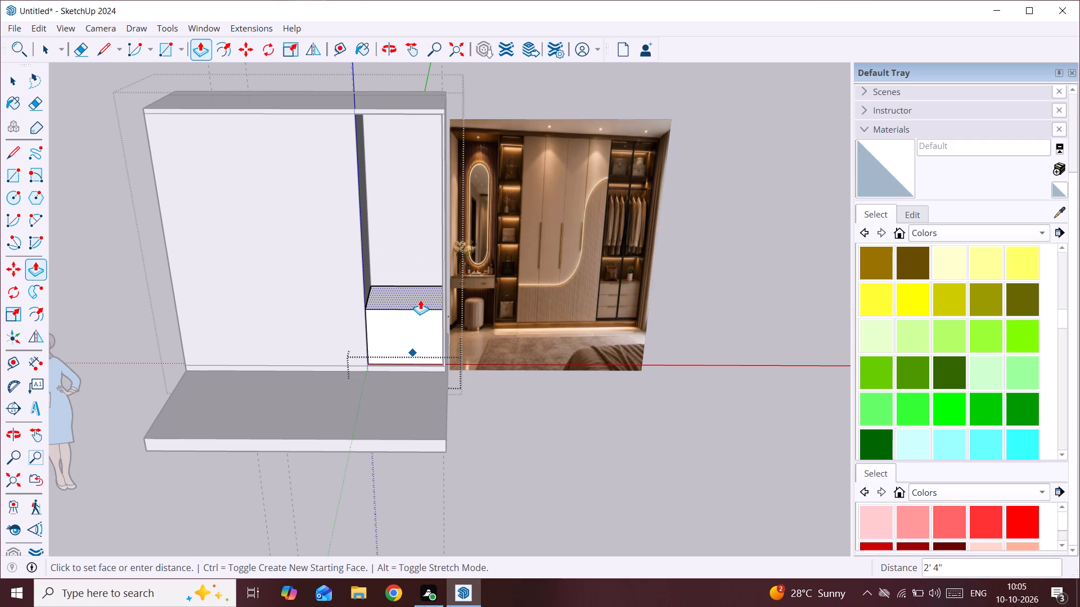
type("2'")
key("Return")
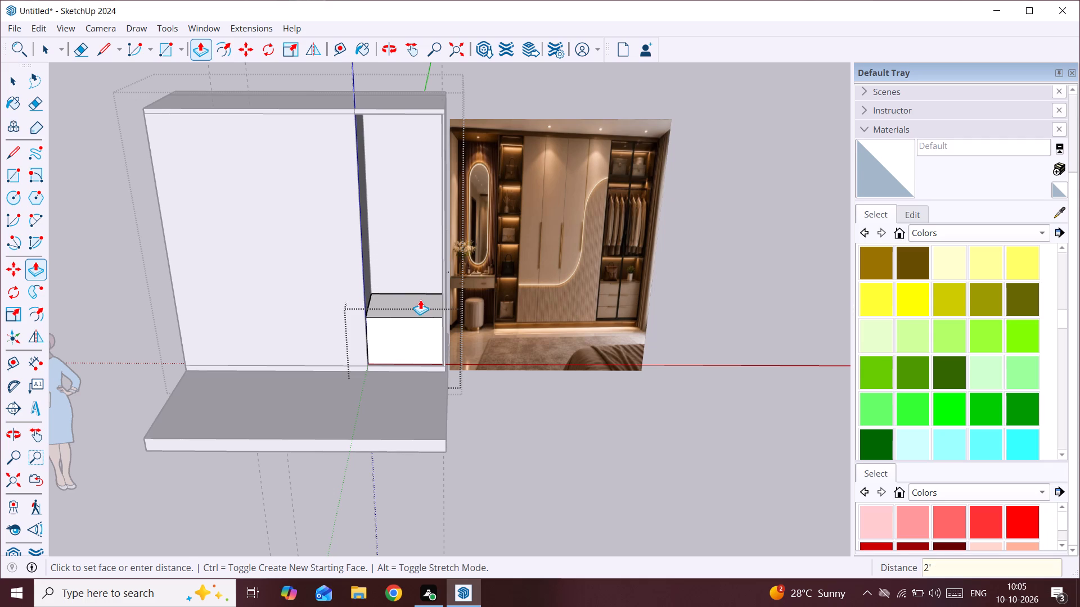
Divide the drawer block's front by push-pulling a new face 11" down from its top, and close the group.
scroll(403, 360, "up", 6)
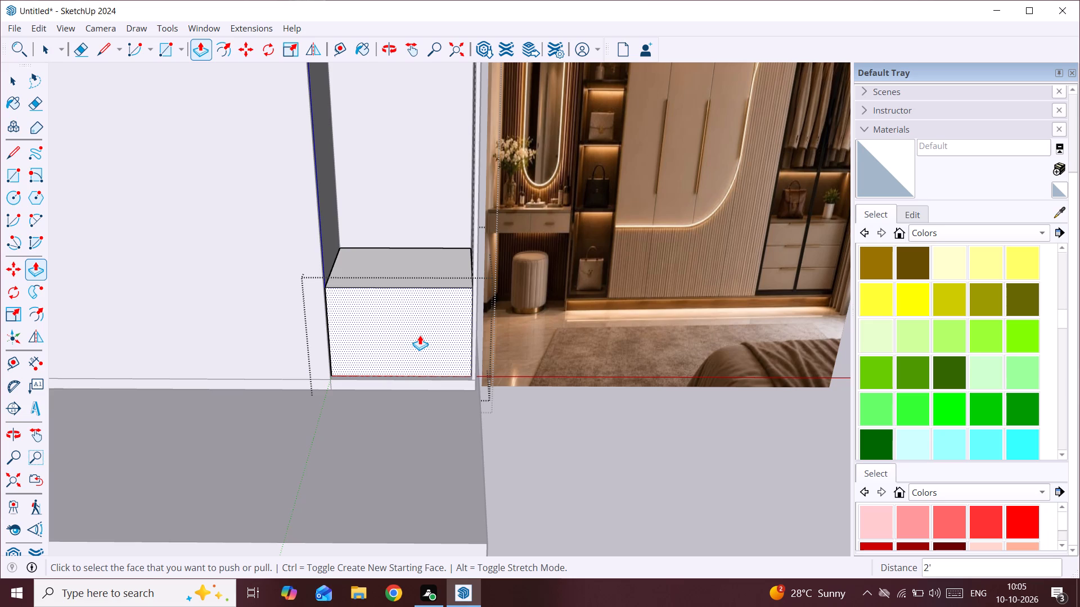
middle_click_drag(426, 324, 432, 315)
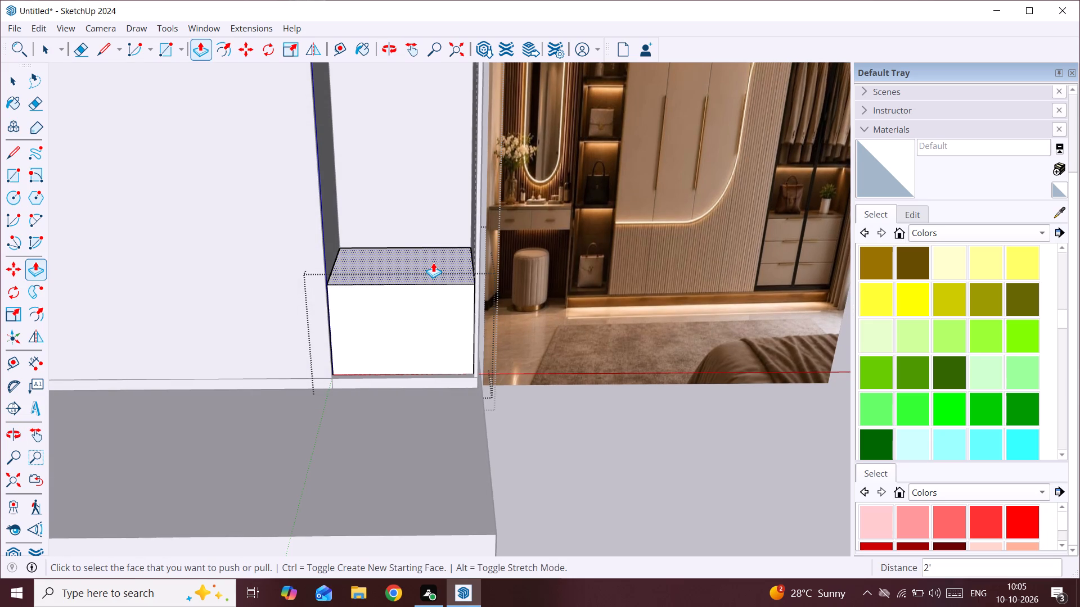
left_click(433, 262)
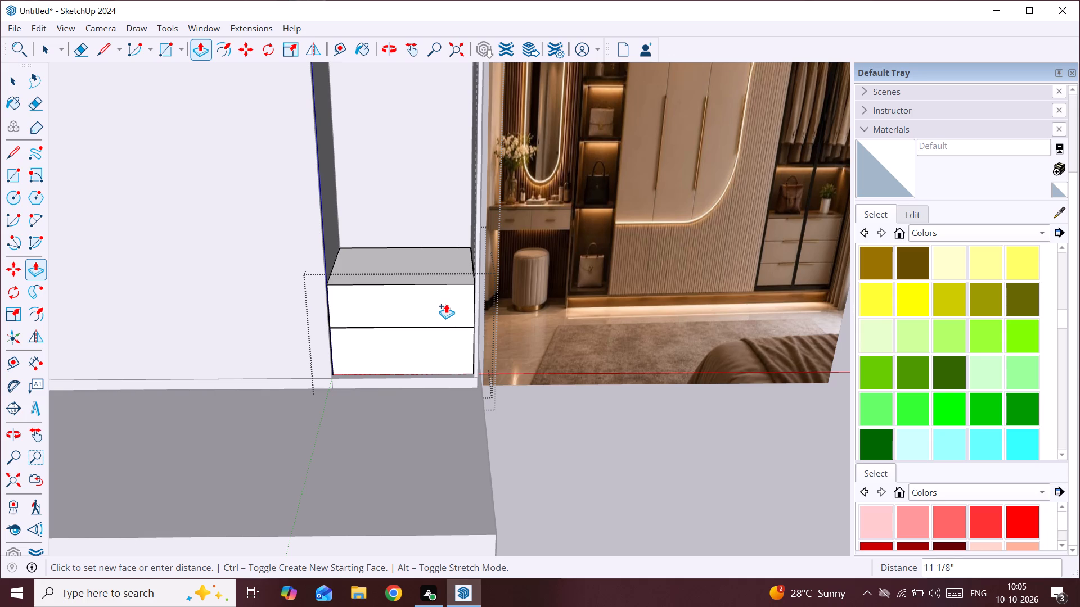
type("11")
key("apostrophe")
key("BackSpace")
key("shift+quotedbl")
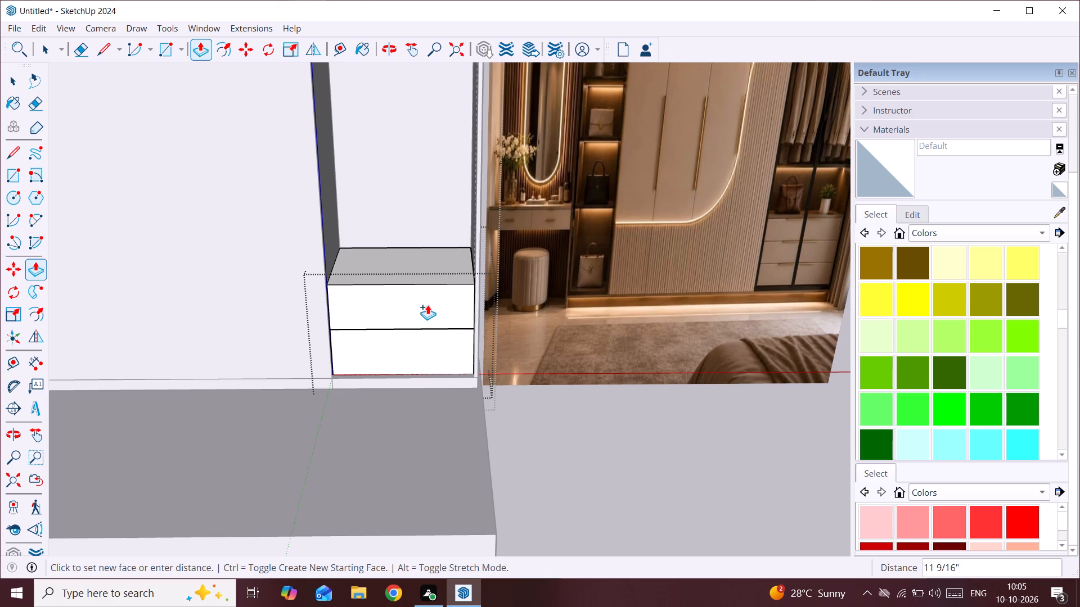
type("11")
key("shift+quotedbl")
key("Return")
key("space")
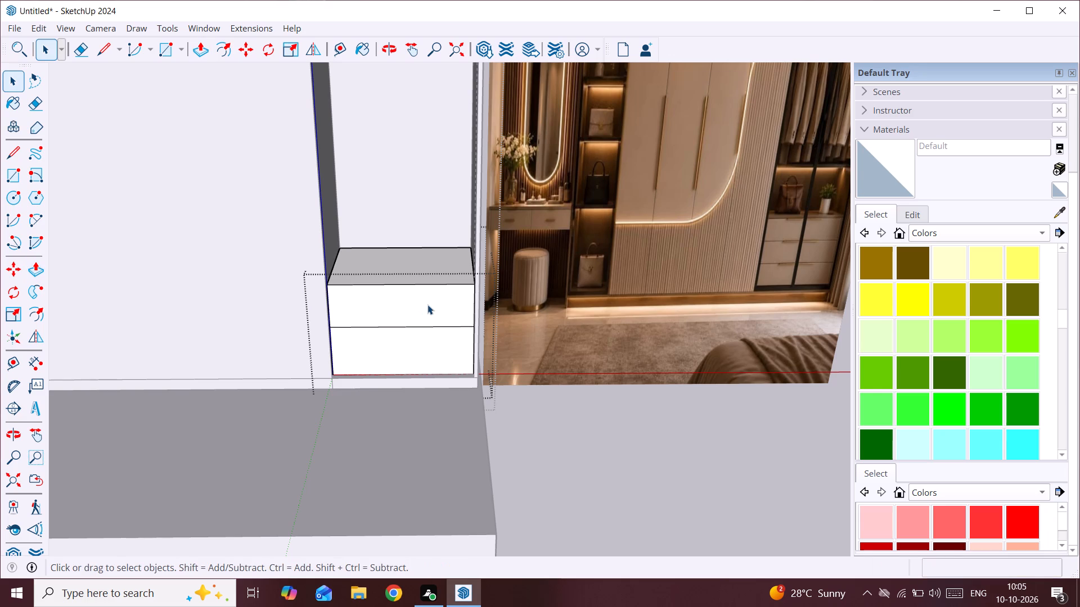
scroll(415, 312, "up", 2)
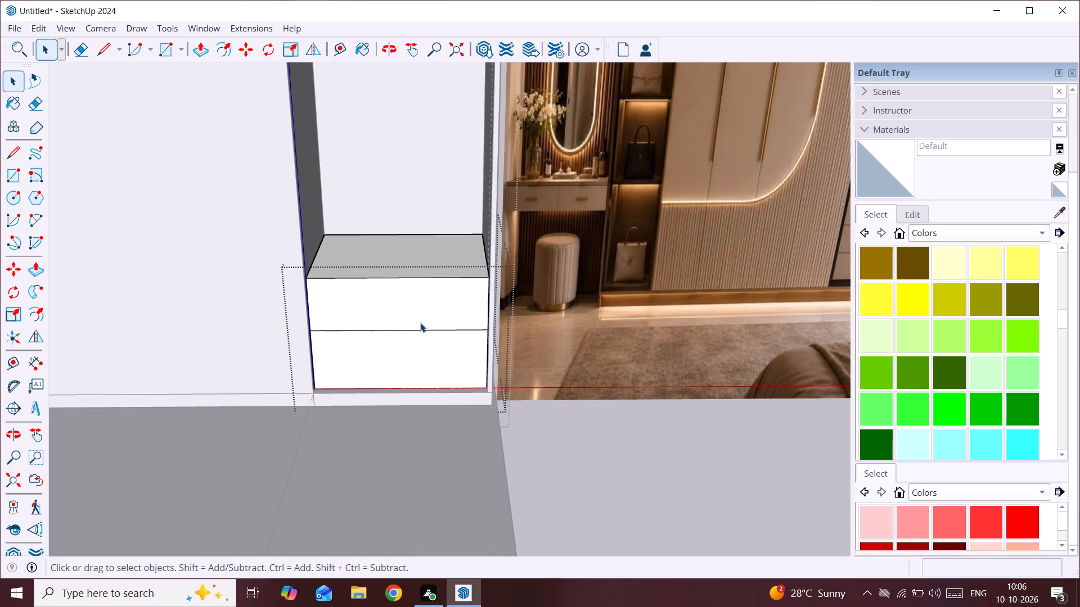
scroll(421, 326, "up", 1)
scroll(421, 326, "down", 5)
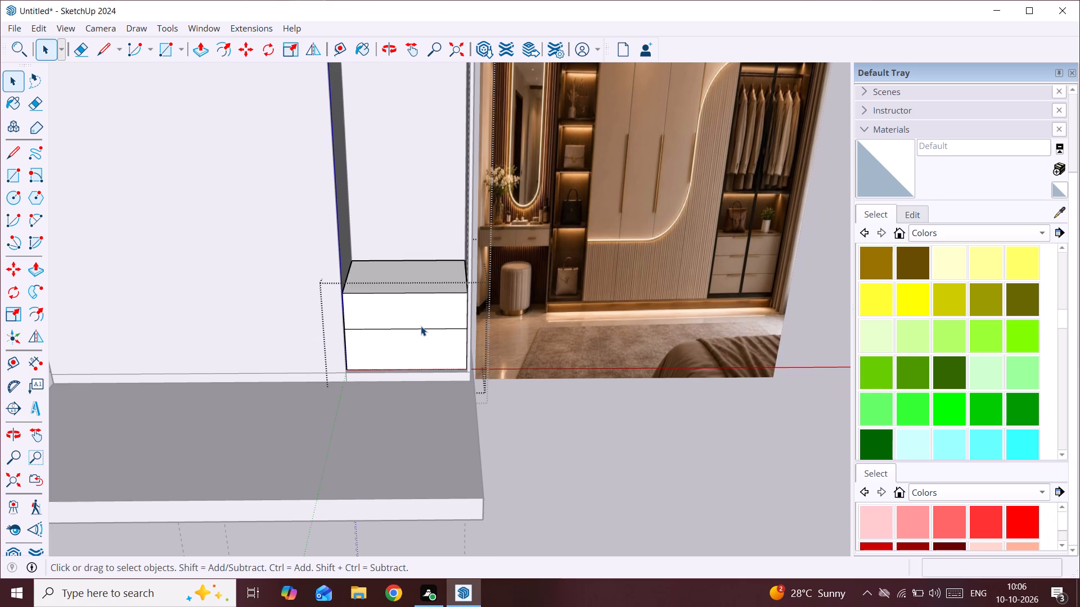
right_click_drag(433, 496, 413, 517)
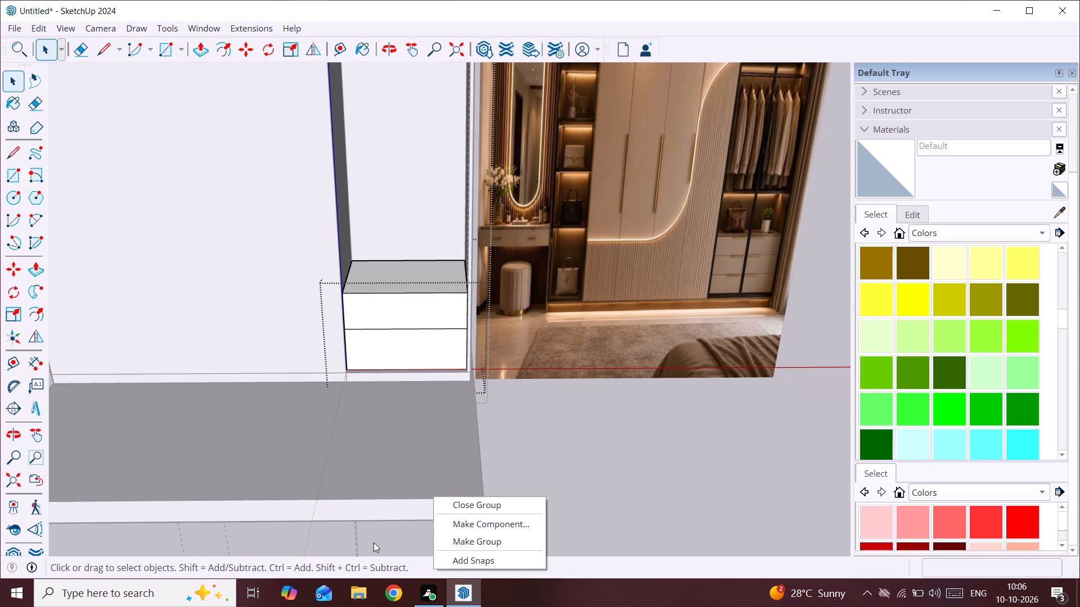
scroll(384, 281, "down", 3)
left_click(553, 488)
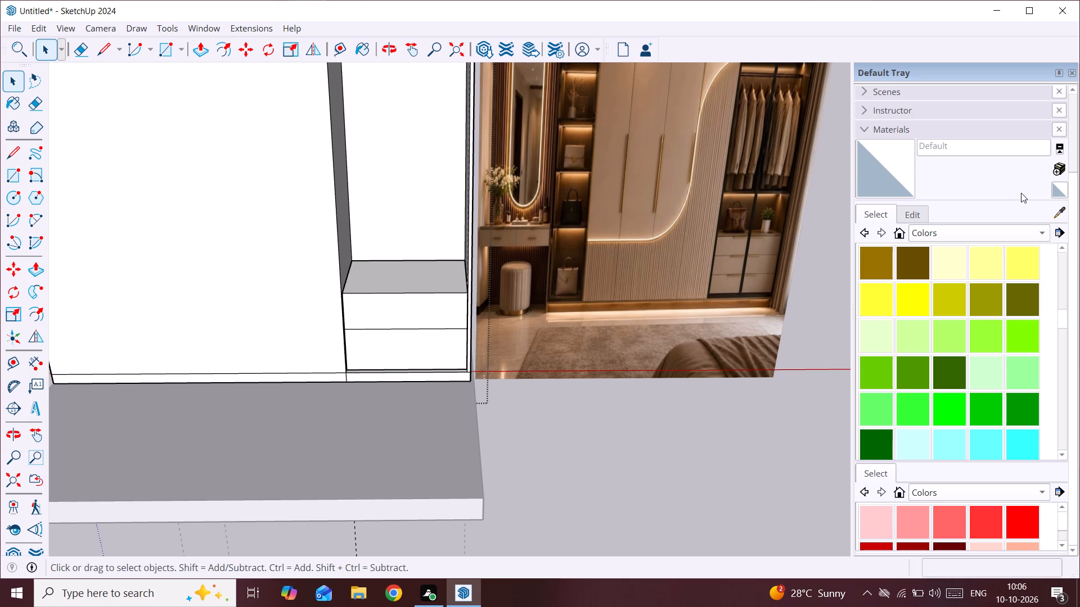
Paint the drawer block with the pale yellow Color E01.
left_click(962, 262)
left_click(429, 315)
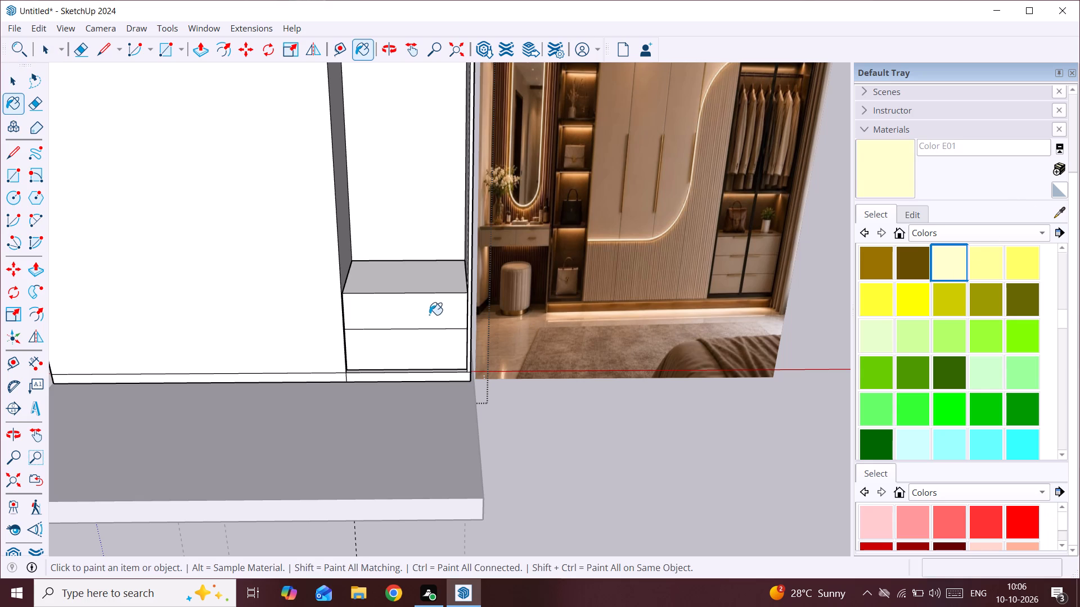
scroll(652, 410, "down", 1)
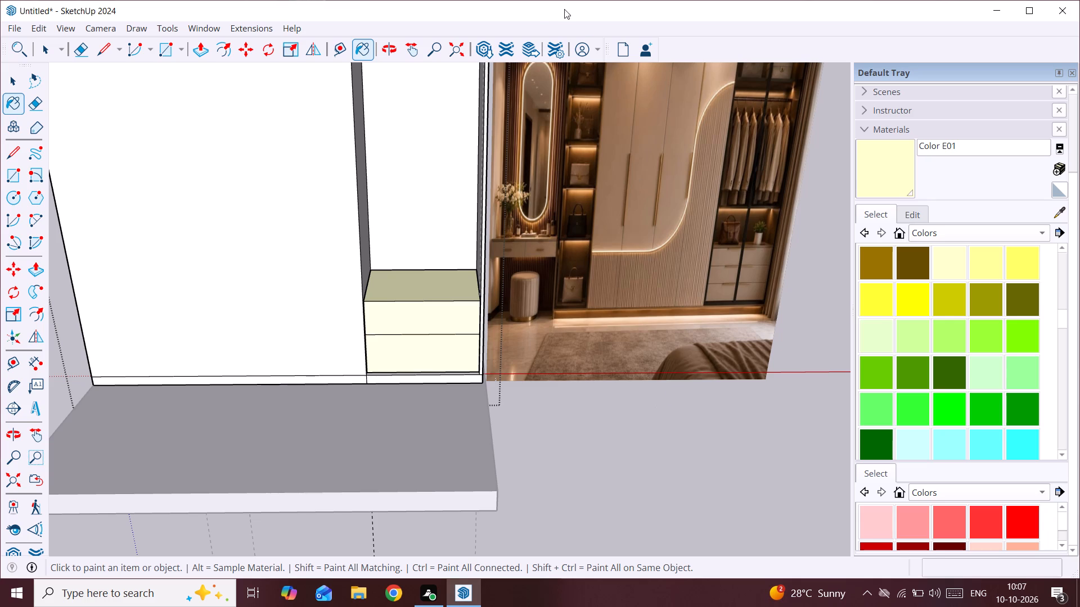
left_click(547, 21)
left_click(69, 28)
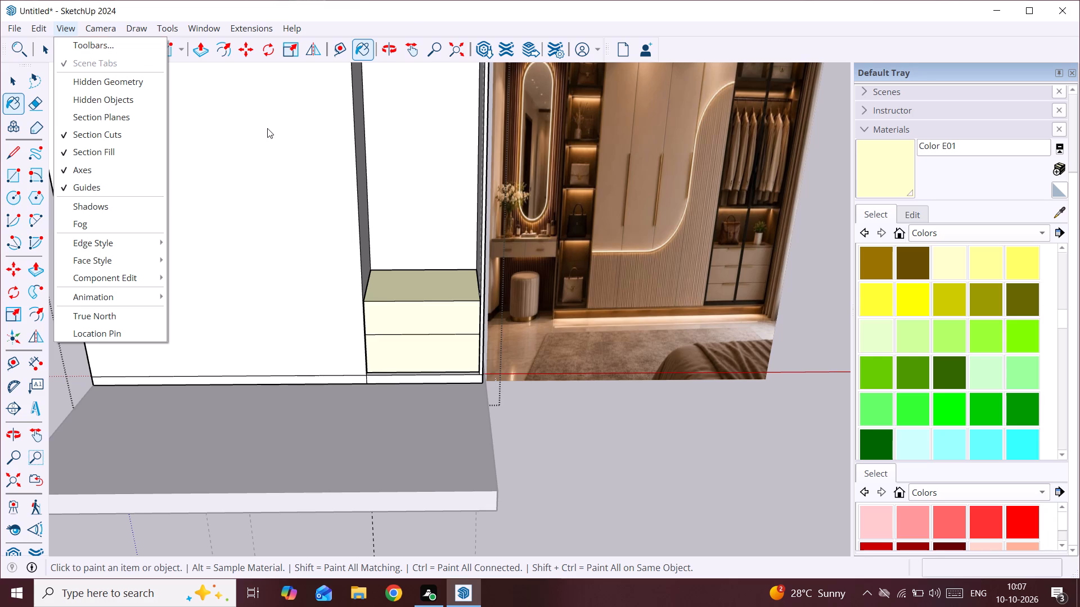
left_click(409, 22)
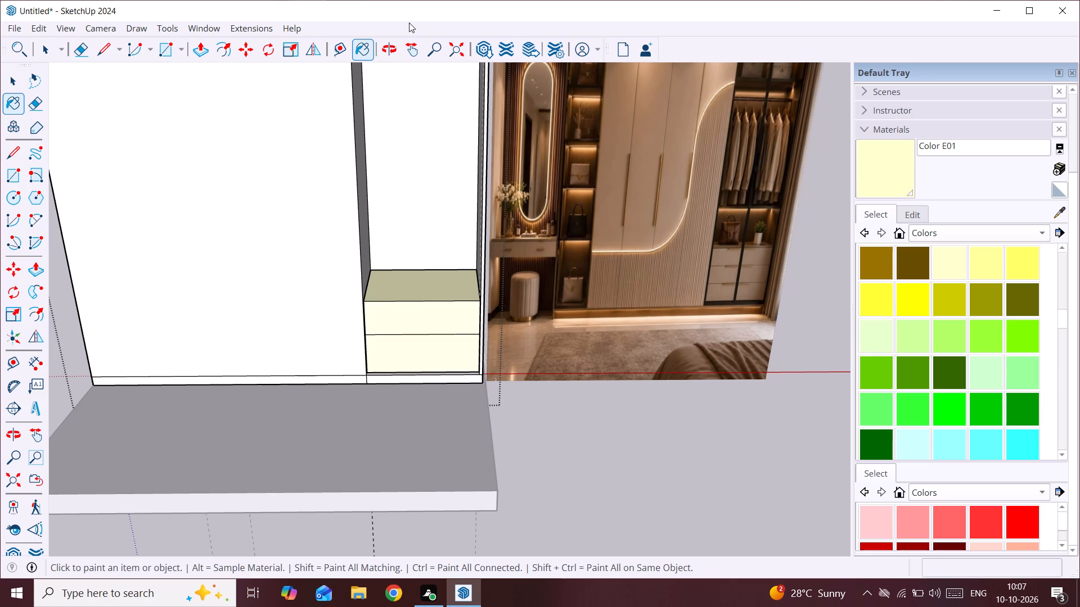
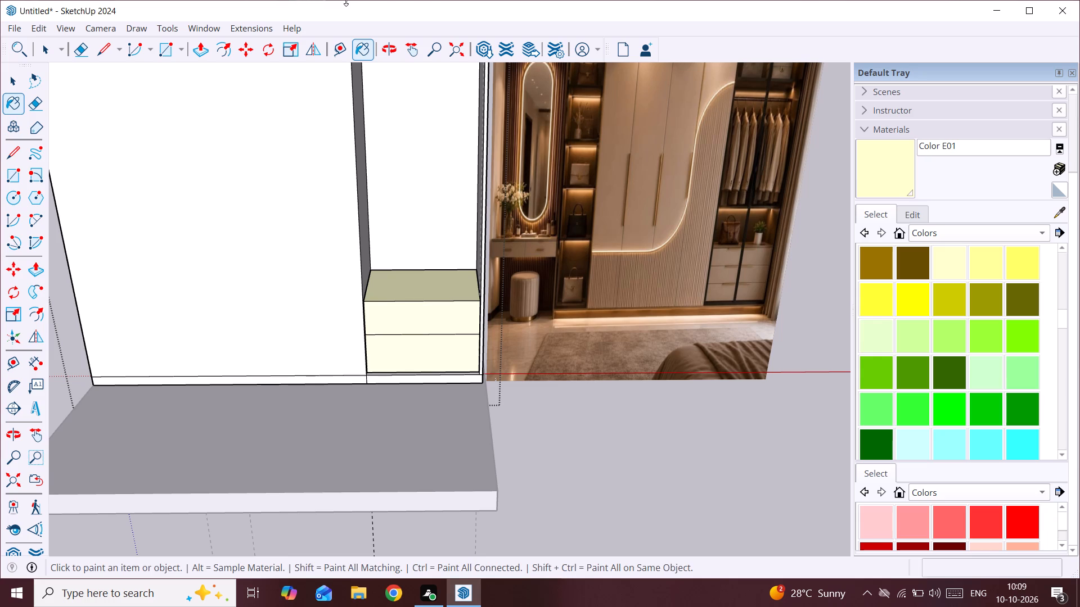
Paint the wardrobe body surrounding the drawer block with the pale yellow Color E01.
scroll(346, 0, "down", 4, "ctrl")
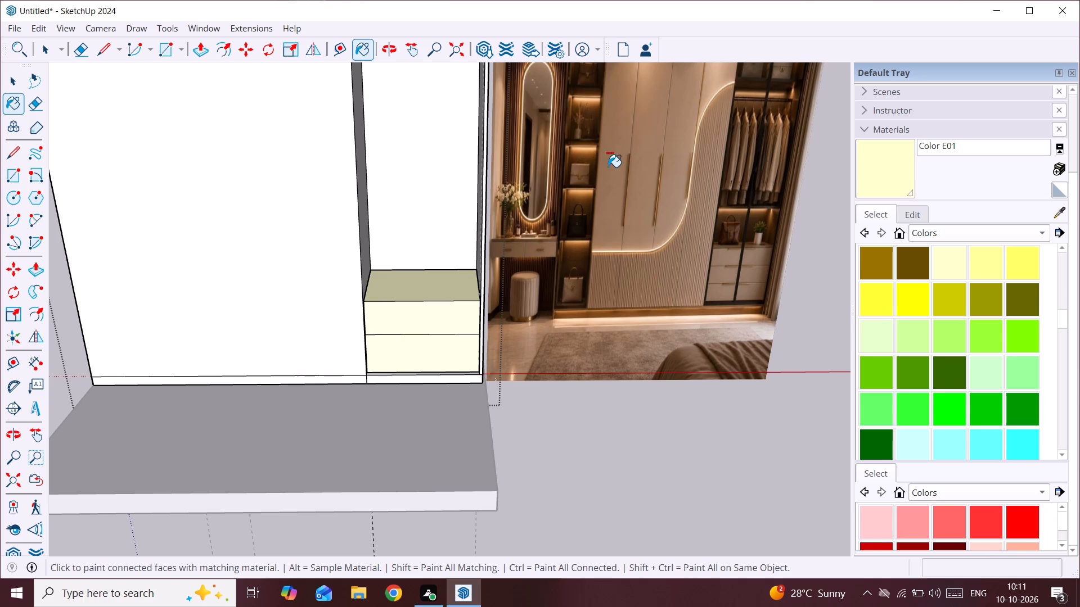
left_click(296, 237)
Repaint the wardrobe body with the pale green Color G01, leaving the drawer block in its own colour.
scroll(408, 197, "down", 5)
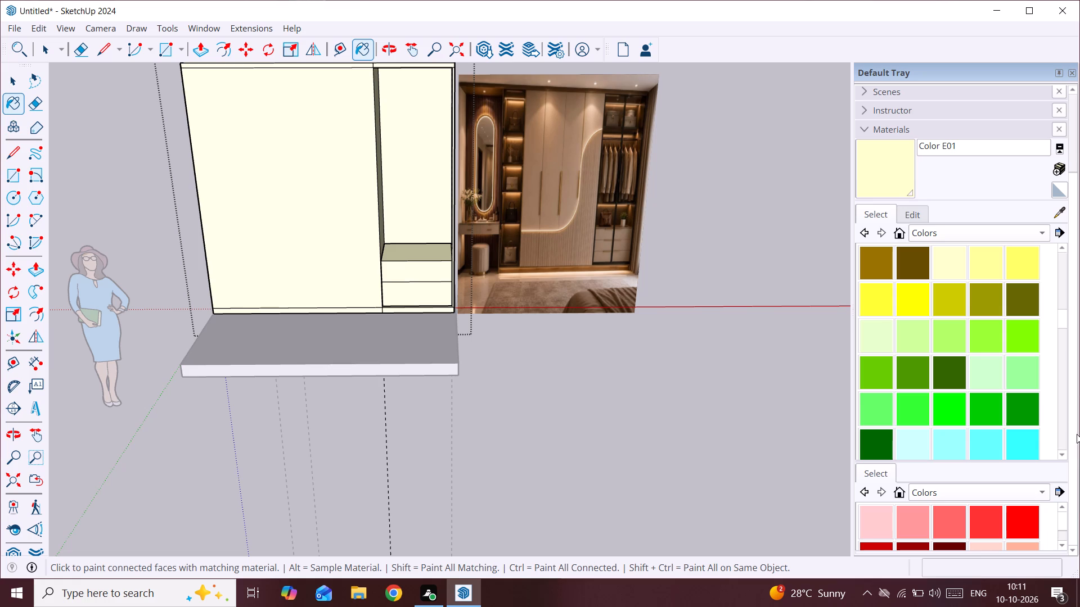
left_click(970, 366)
left_click(368, 146)
scroll(815, 228, "up", 1)
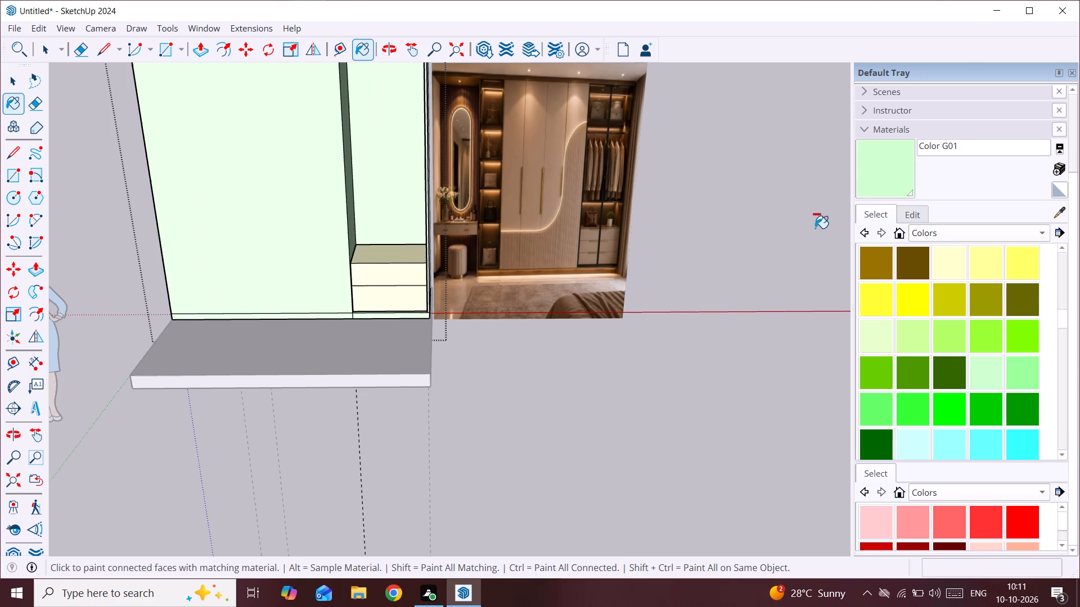
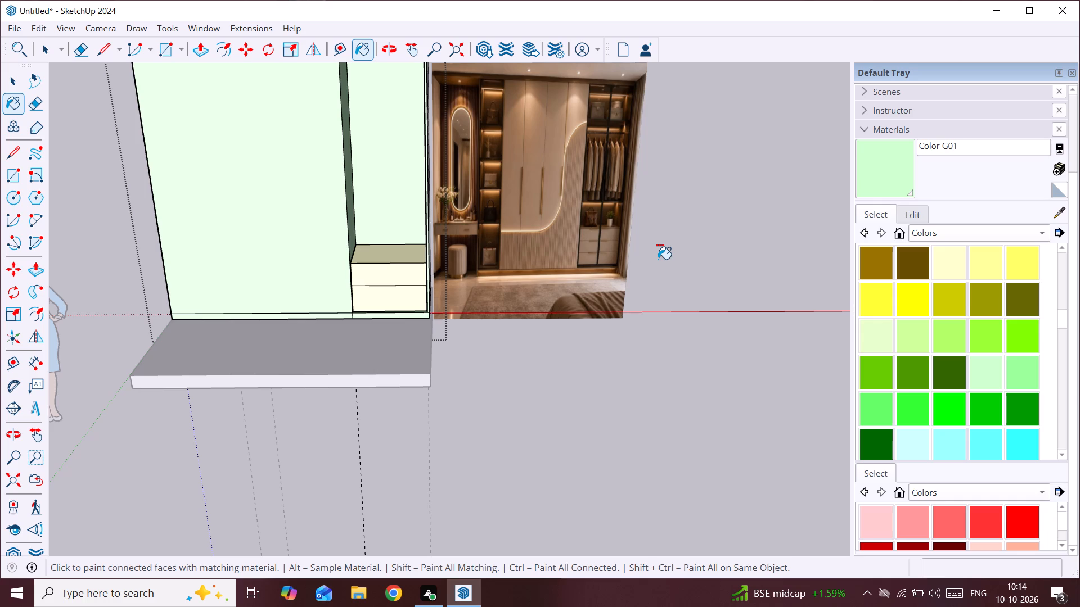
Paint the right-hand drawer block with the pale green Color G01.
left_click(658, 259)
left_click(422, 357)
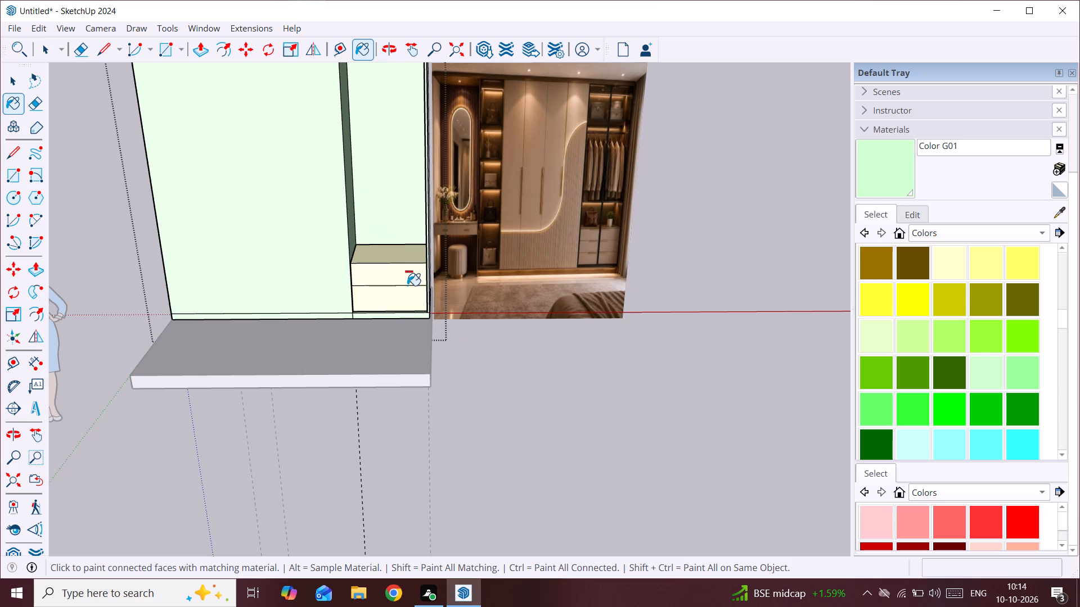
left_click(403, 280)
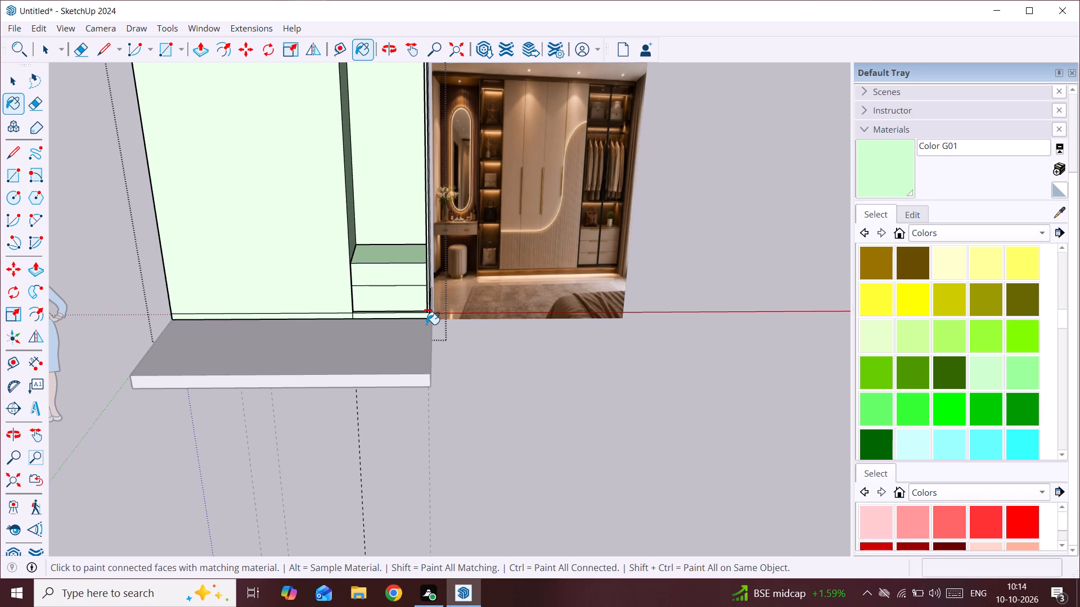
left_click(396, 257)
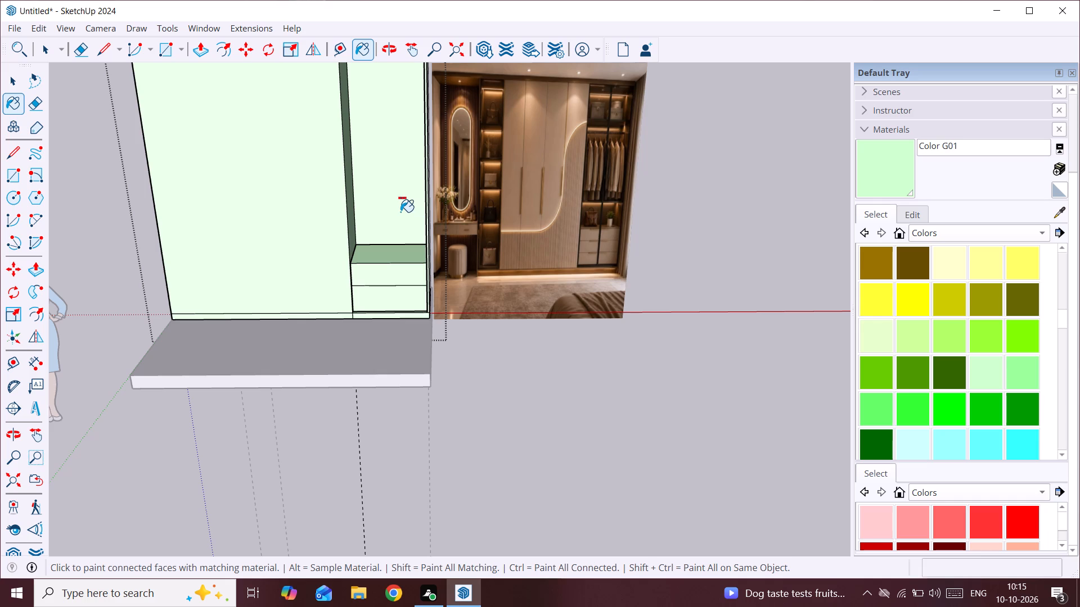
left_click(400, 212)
Repaint the wardrobe body and the drawer block with the yellow Color E03.
left_click(1026, 260)
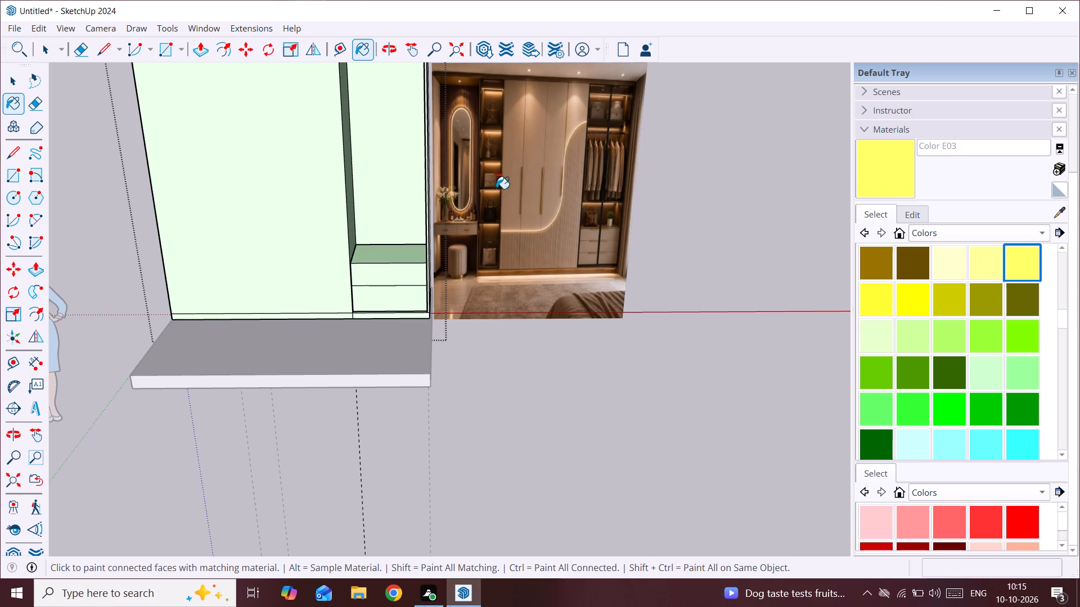
left_click(372, 205)
left_click(416, 262)
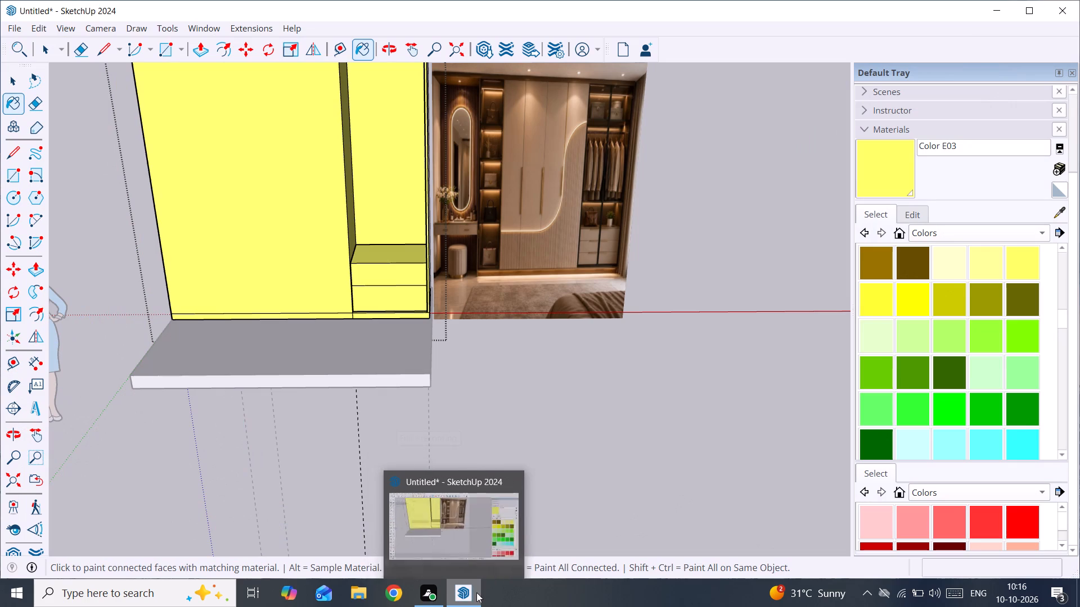
Open the wardrobe body for editing and paint its large panel and the right compartment's back panel with Color G01.
scroll(472, 211, "down", 2)
middle_click_drag(421, 232, 449, 372)
key("space")
left_click(535, 187)
scroll(400, 333, "up", 1)
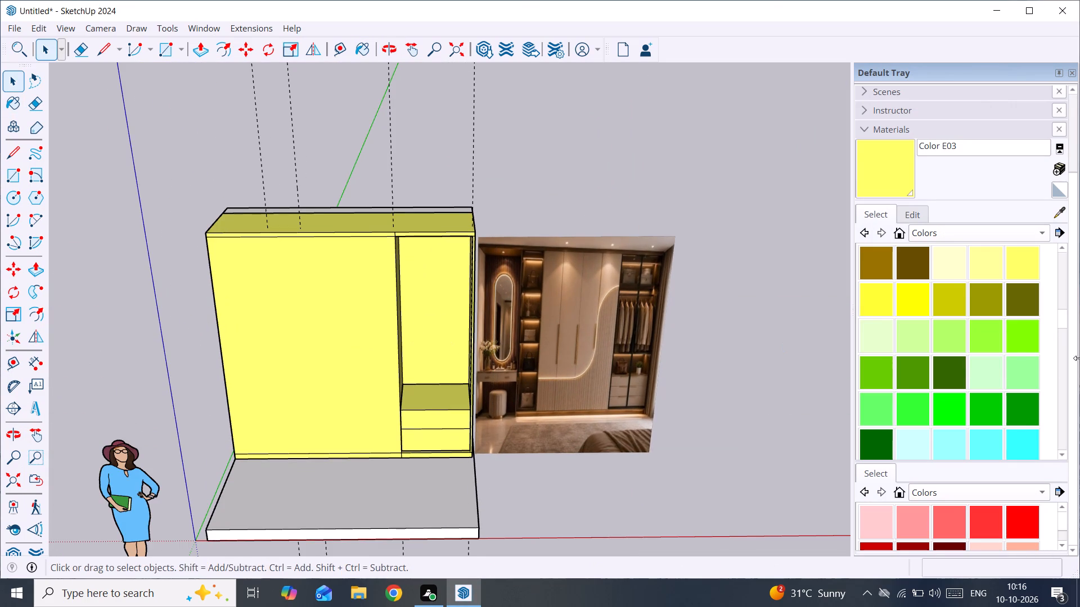
left_click(1001, 366)
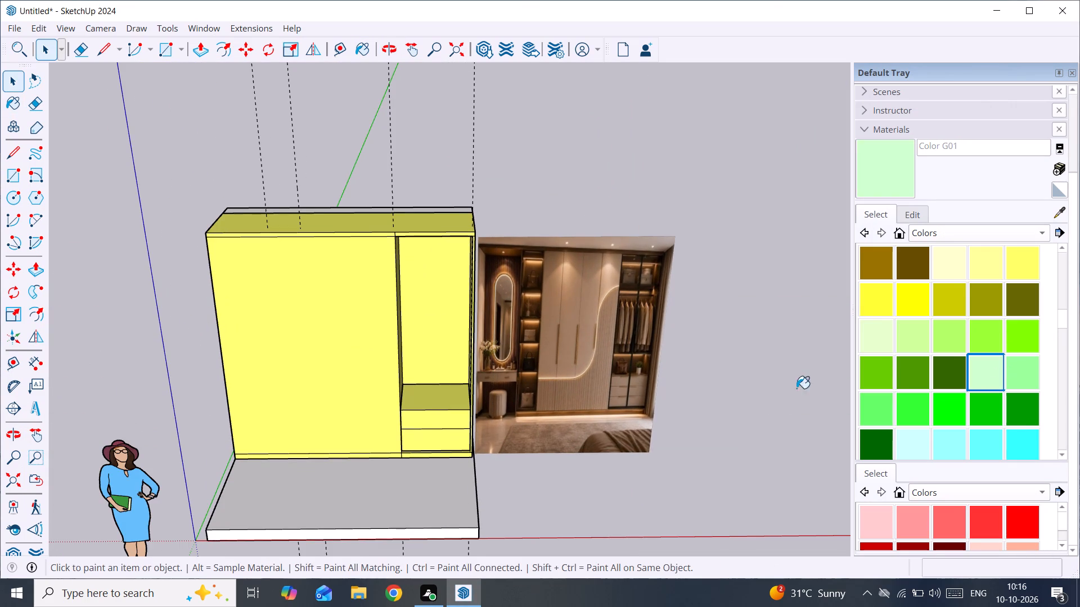
left_click(324, 282)
key("space")
double_click(395, 315)
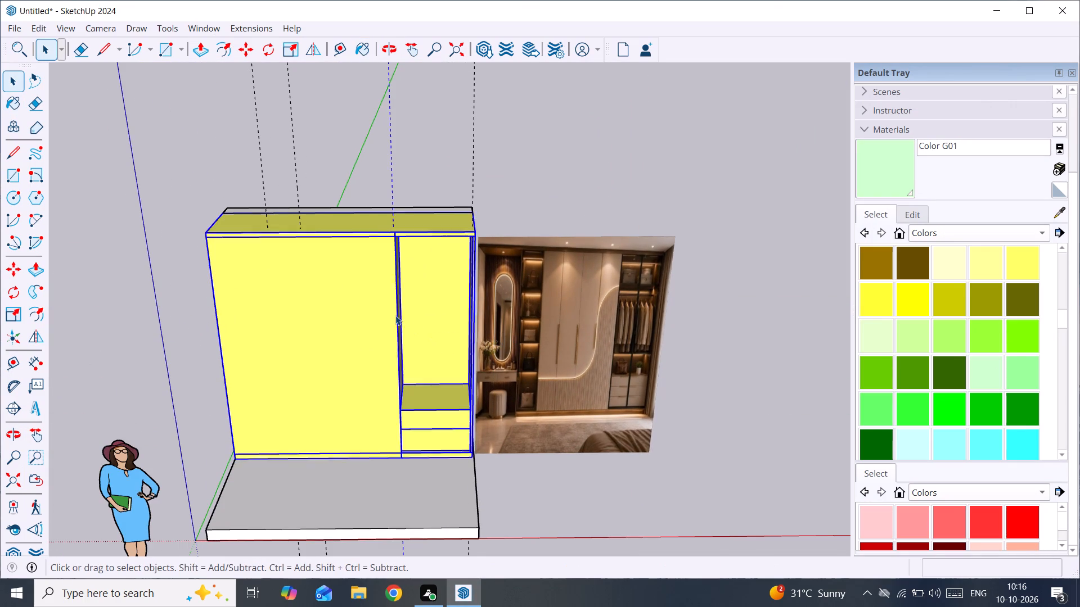
left_click(994, 374)
left_click(374, 277)
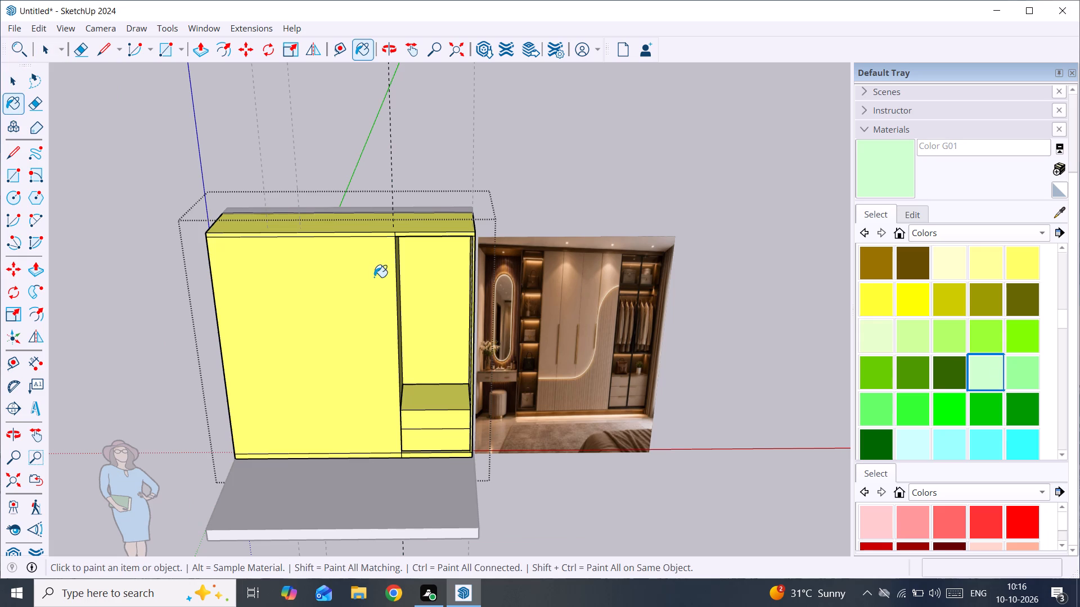
left_click(474, 293)
left_click(448, 297)
scroll(448, 296, "up", 1)
middle_click_drag(448, 291, 449, 232)
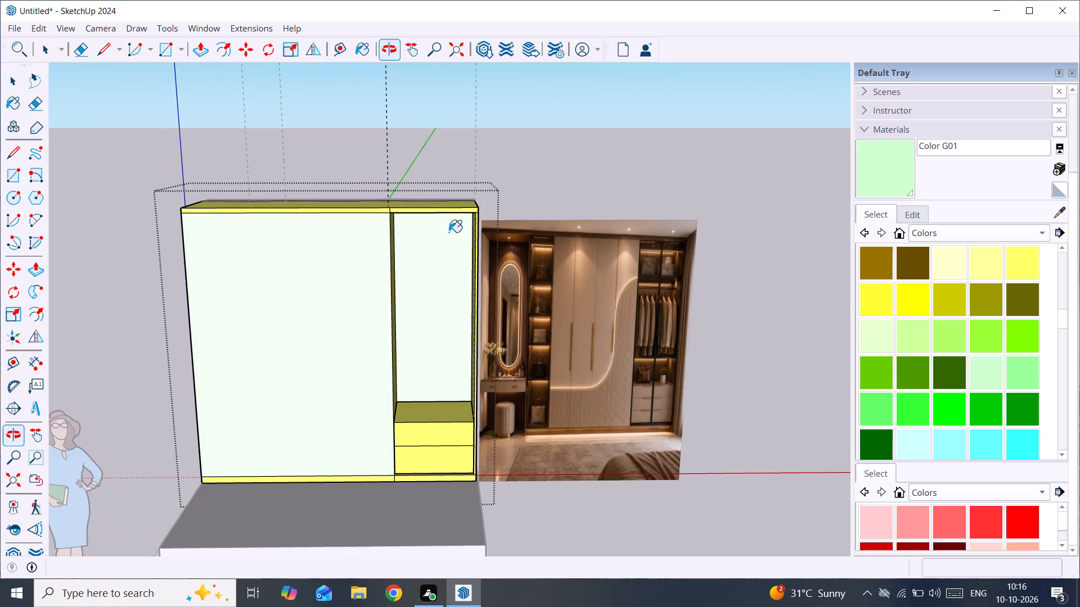
Open the drawer block at the bottom of the right compartment for editing.
middle_click_drag(445, 454, 432, 321)
key("space")
scroll(431, 315, "up", 3)
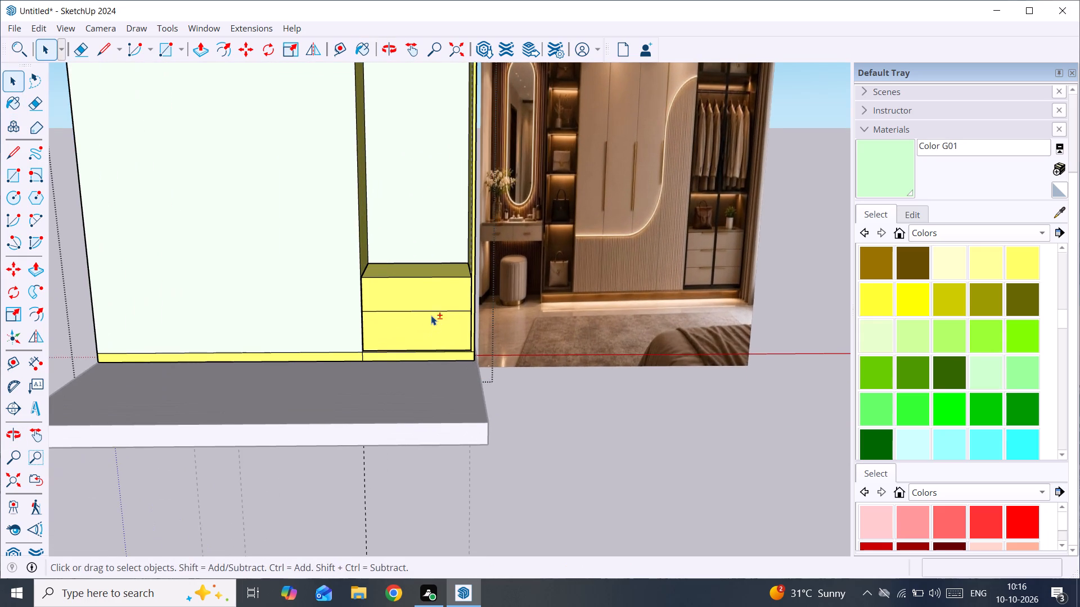
middle_click_drag(431, 315, 262, 276, "shift")
scroll(262, 276, "up", 2)
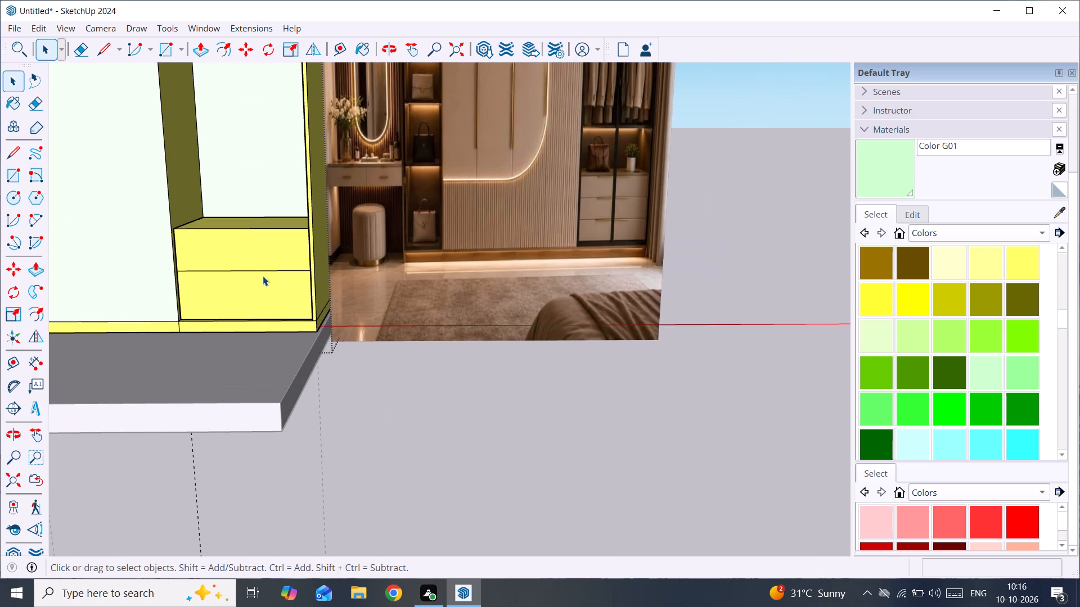
scroll(267, 276, "up", 1)
middle_click_drag(268, 277, 339, 302)
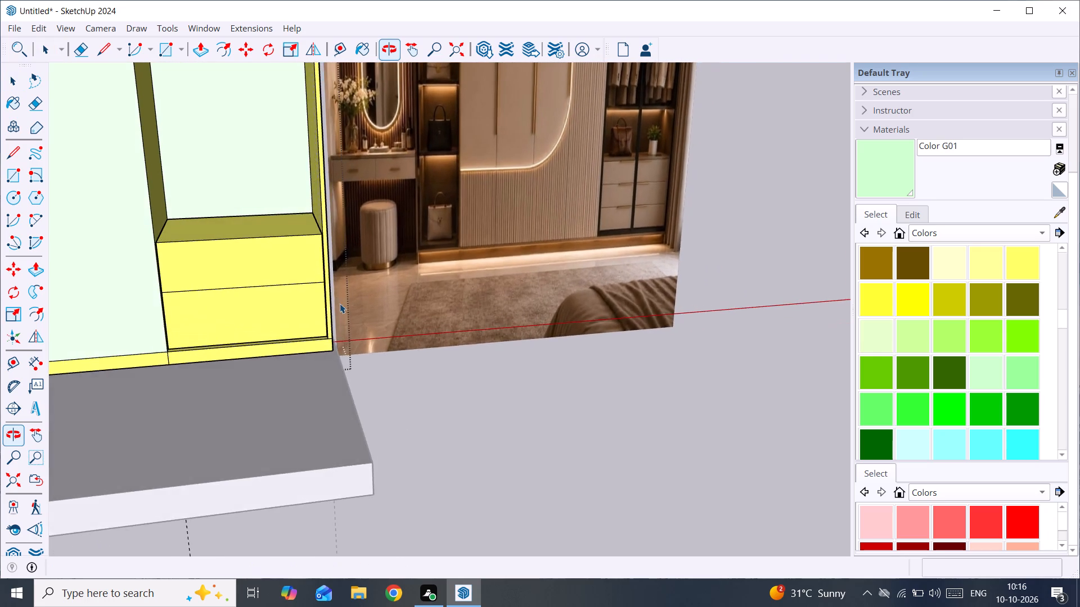
scroll(277, 300, "up", 5)
scroll(273, 295, "down", 3)
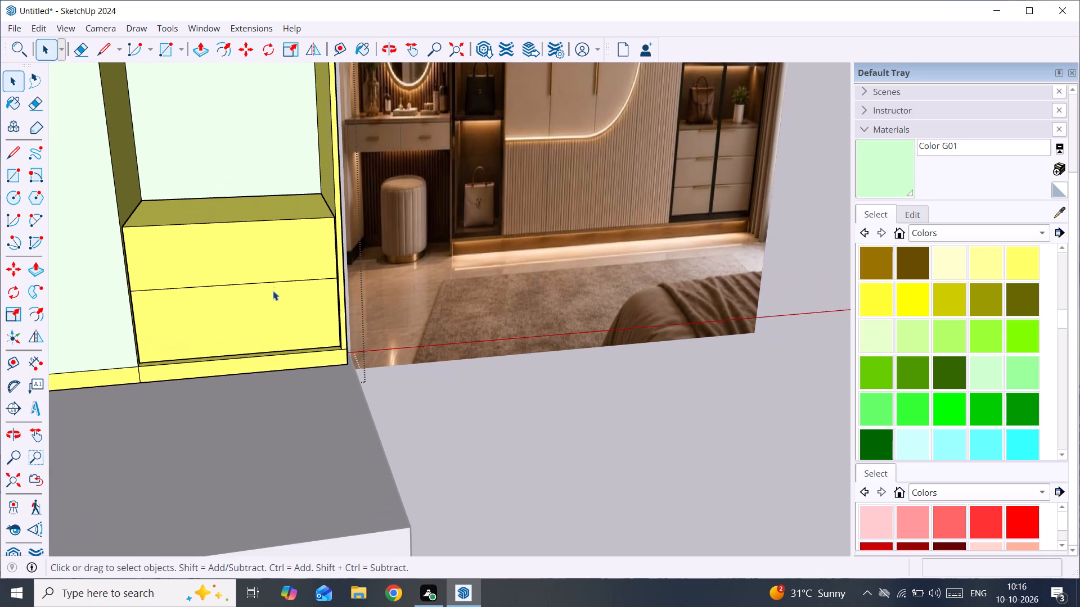
double_click(298, 213)
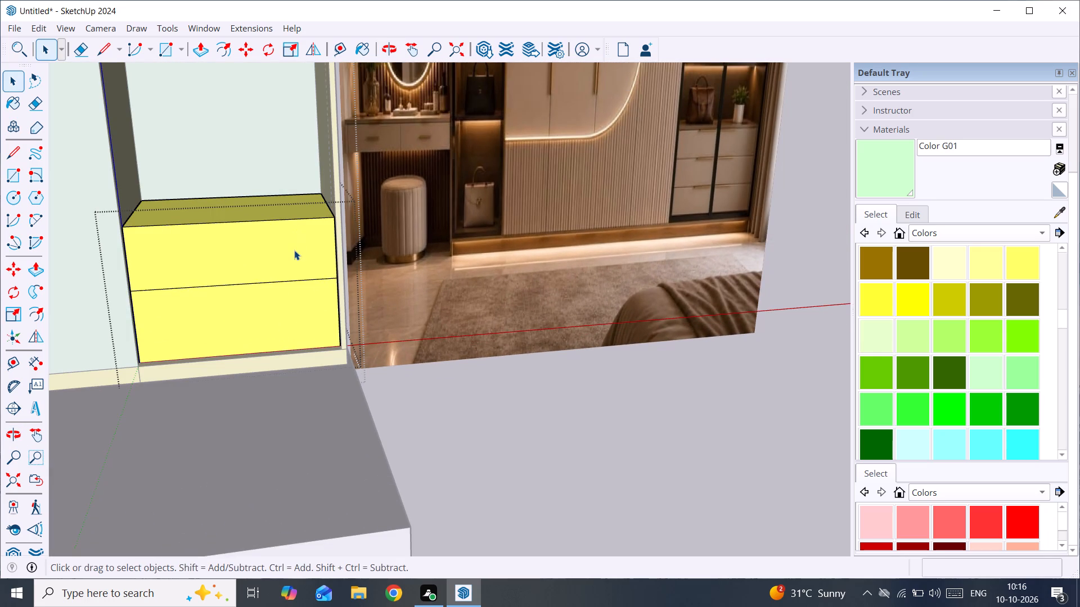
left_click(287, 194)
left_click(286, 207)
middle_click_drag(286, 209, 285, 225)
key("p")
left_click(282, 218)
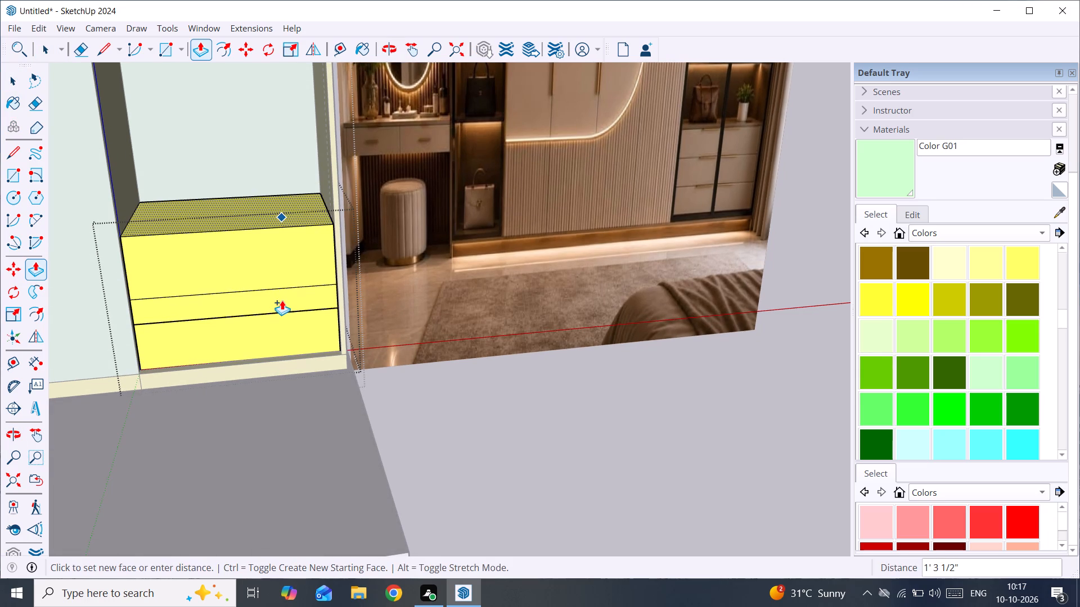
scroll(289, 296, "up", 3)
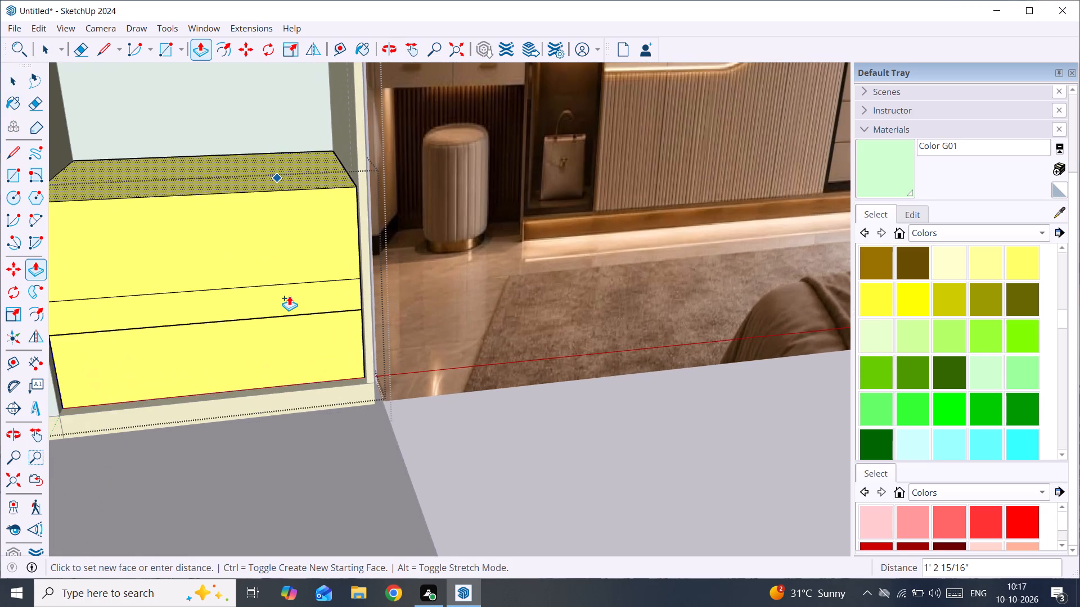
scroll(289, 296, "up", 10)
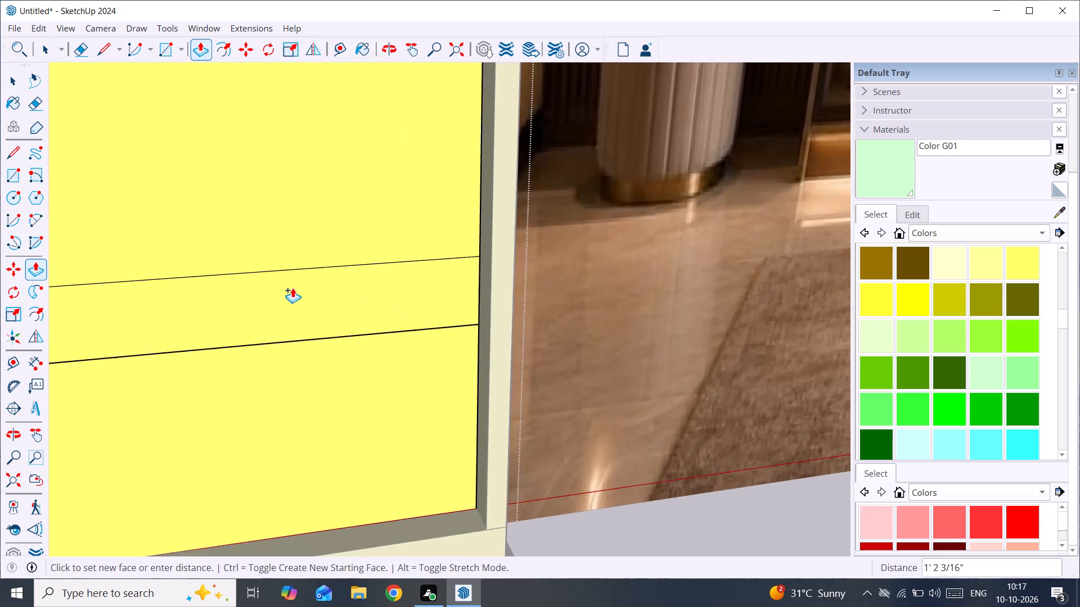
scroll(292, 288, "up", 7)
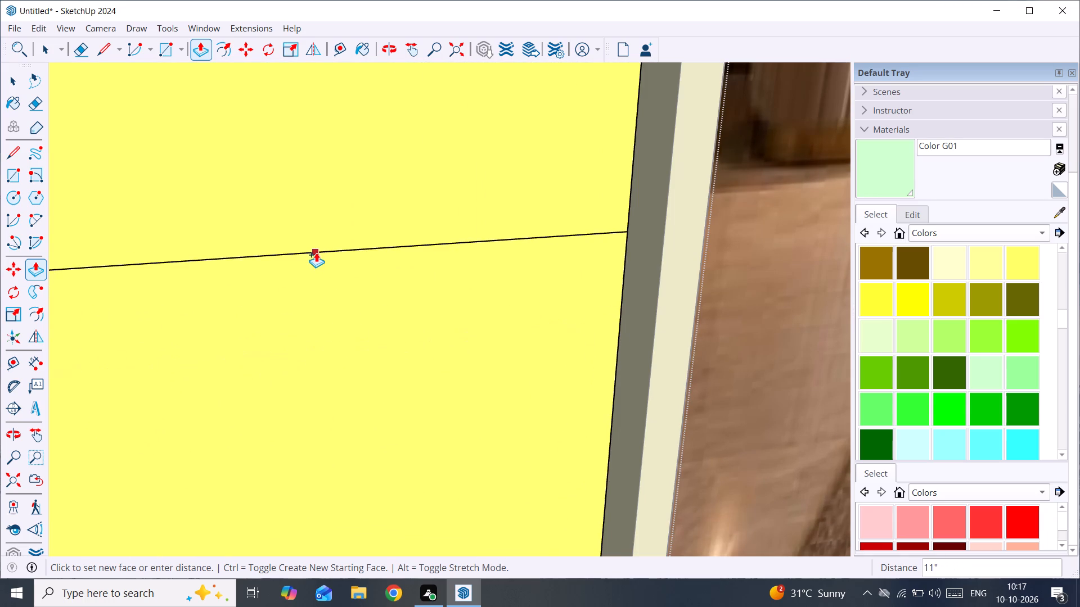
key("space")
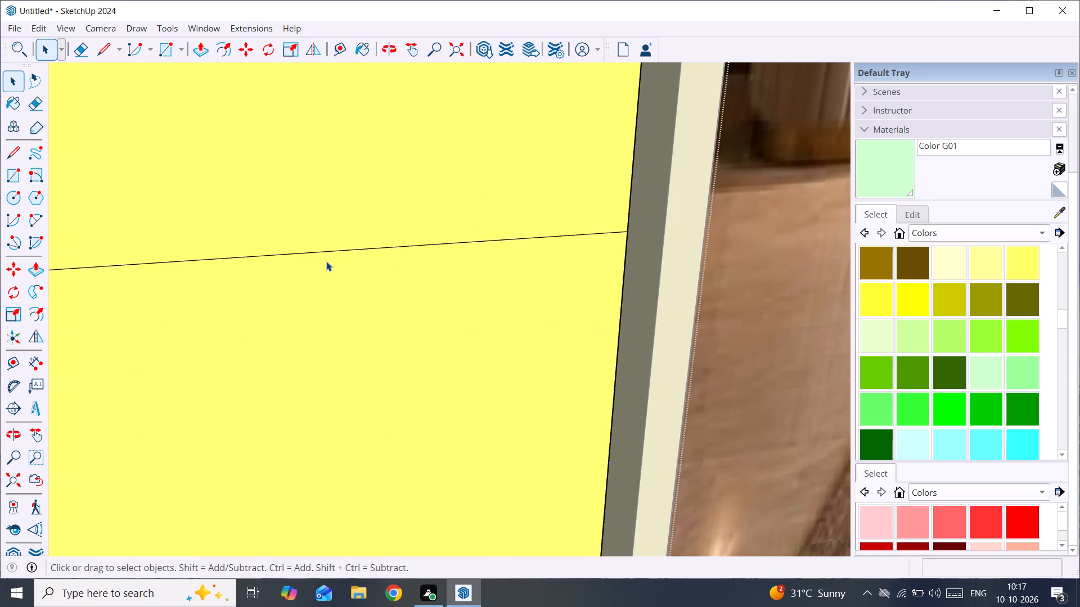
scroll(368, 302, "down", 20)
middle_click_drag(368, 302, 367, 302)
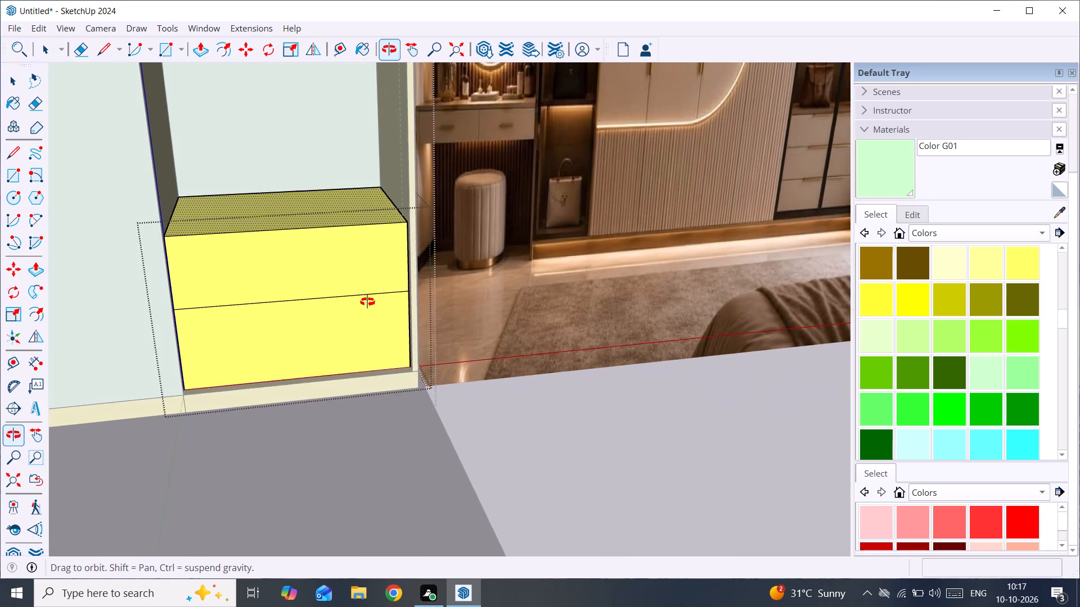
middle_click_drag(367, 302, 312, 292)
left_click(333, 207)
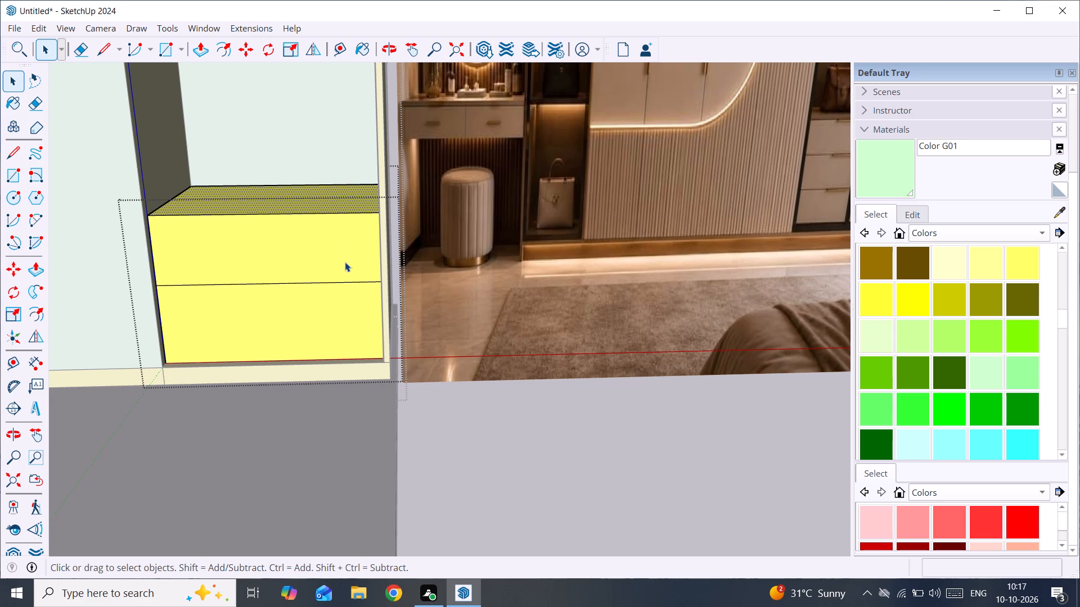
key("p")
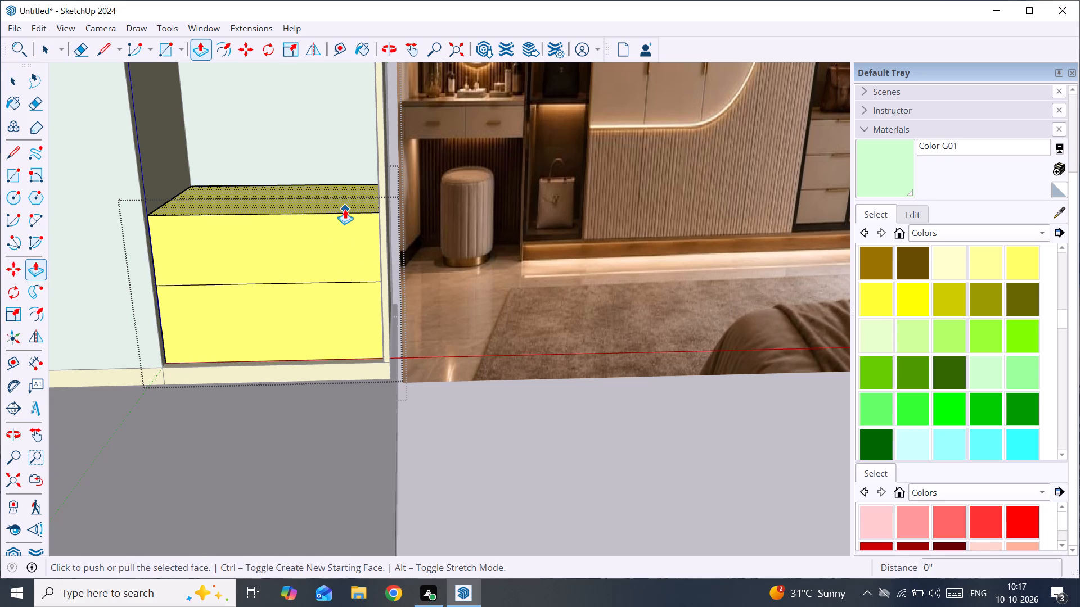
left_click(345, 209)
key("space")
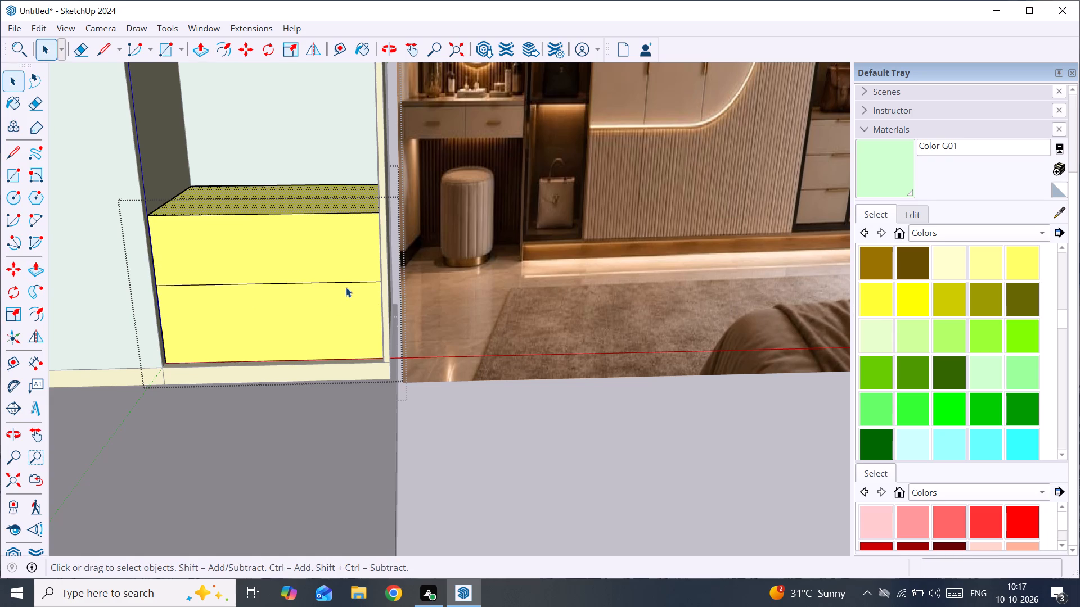
Delete the horizontal line dividing the front of the drawer block.
left_click(349, 282)
key("Delete")
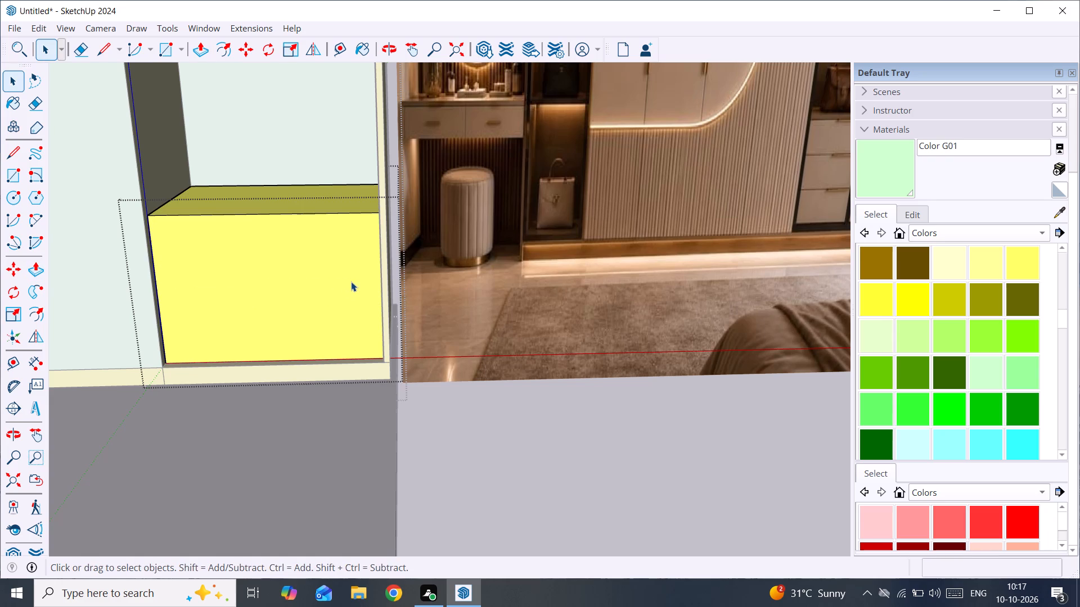
Push/Pull the drawer block's top face down 1' with a new starting face, adding a dividing line across the front.
left_click(328, 206)
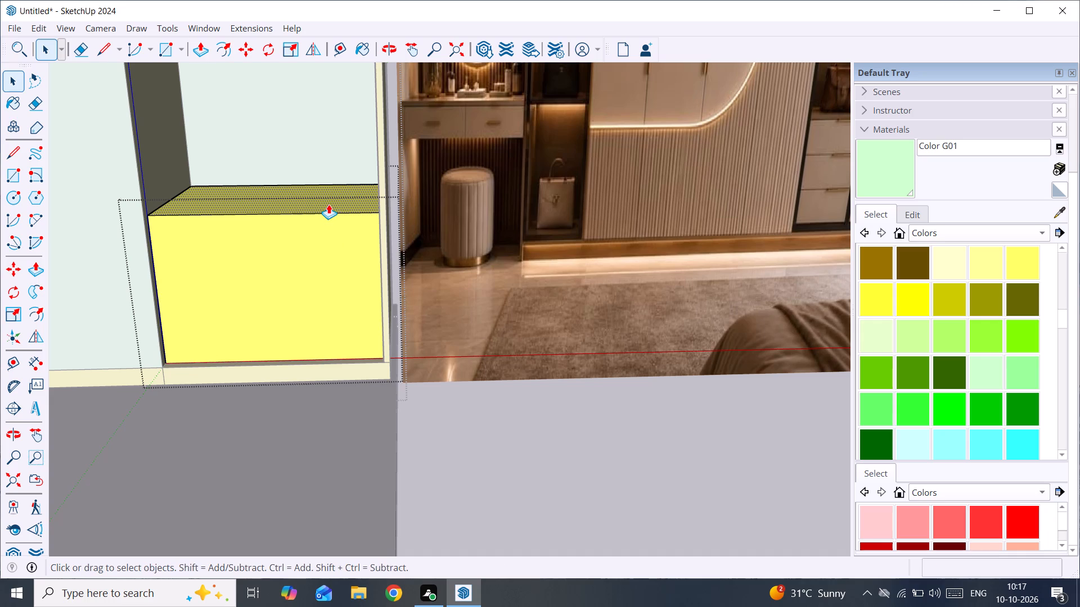
key("p")
left_click(328, 204)
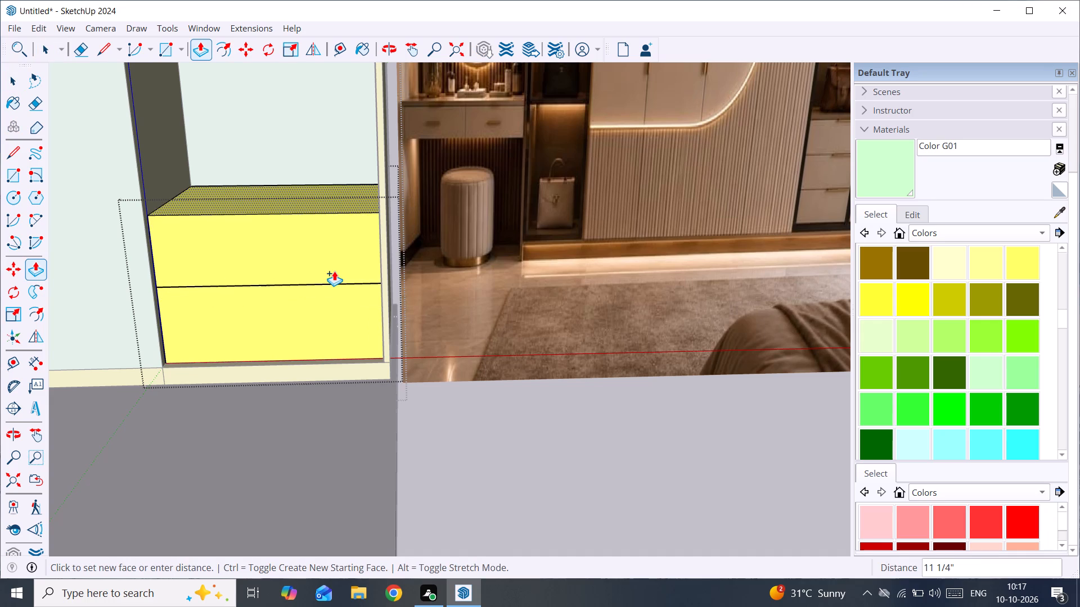
type("1'")
key("Return")
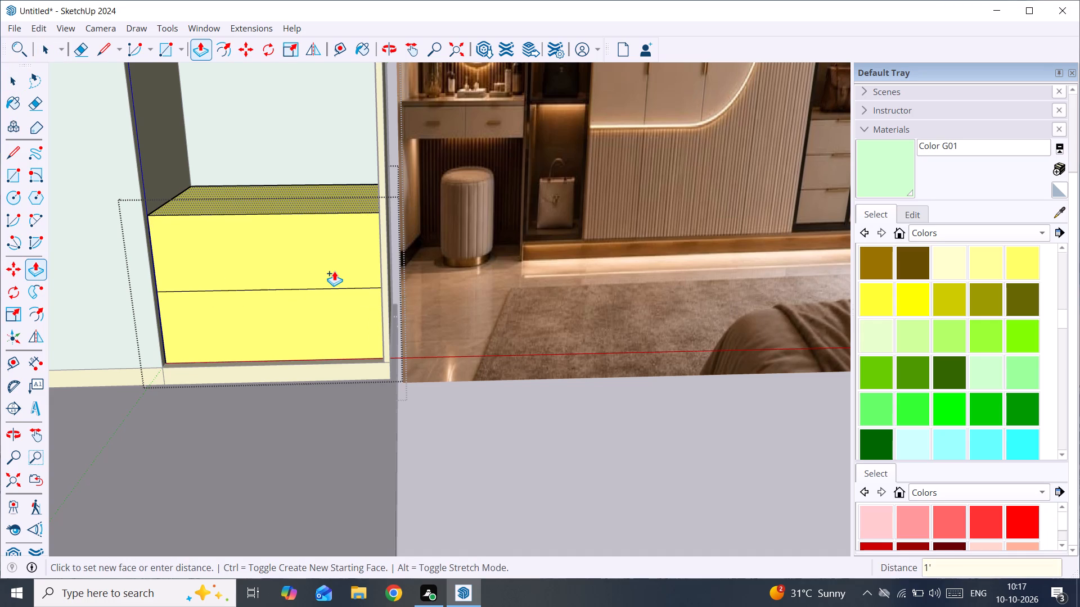
Push/Pull the drawer block's top face down 11" with a new starting face to add a second dividing line.
left_click(337, 198)
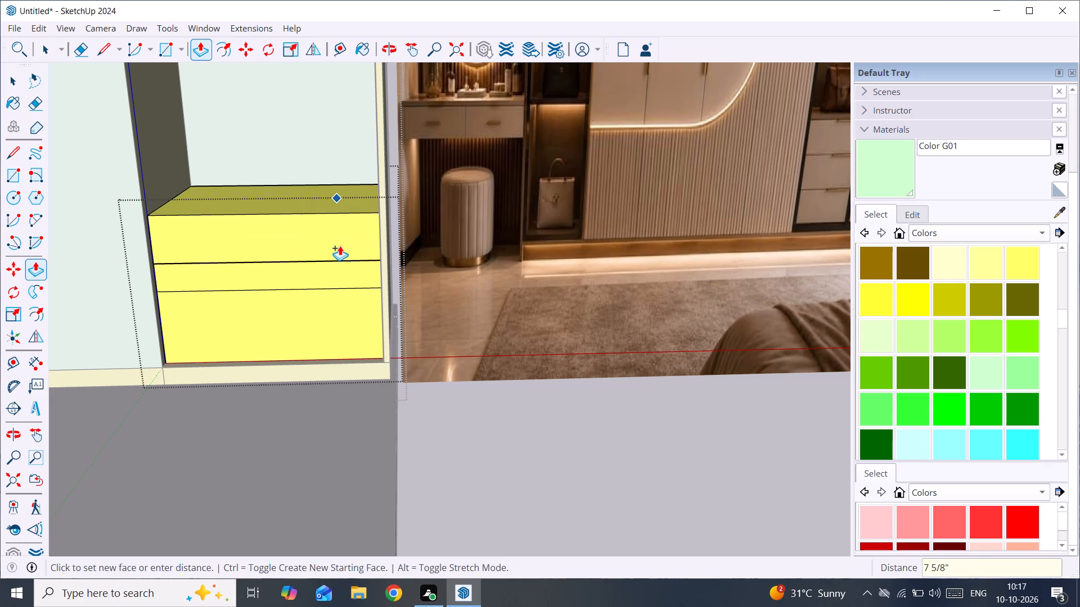
type("11")
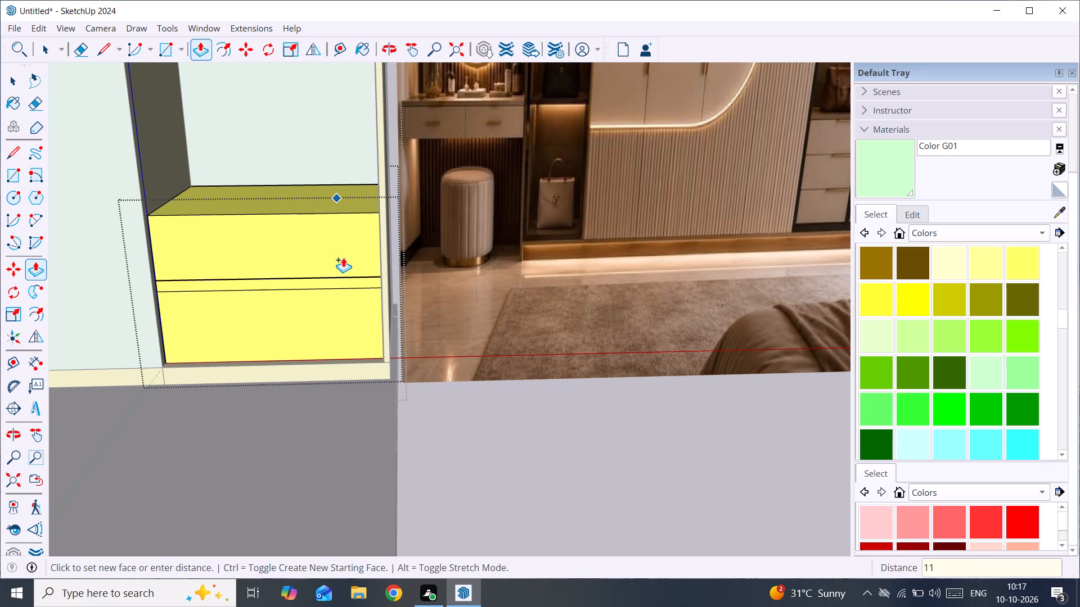
key("shift+quotedbl")
key("Return")
key("space")
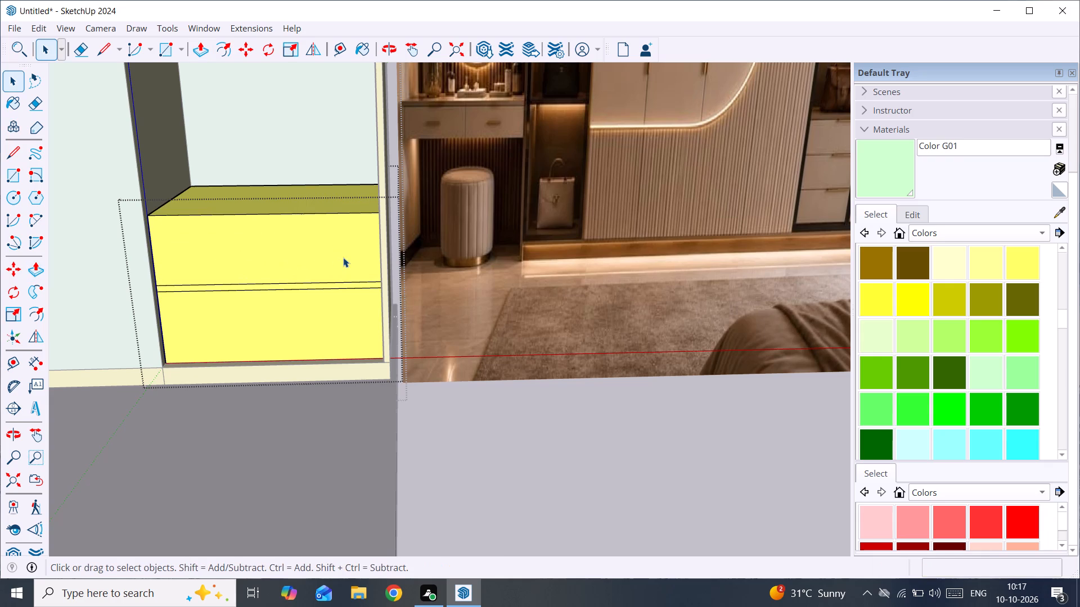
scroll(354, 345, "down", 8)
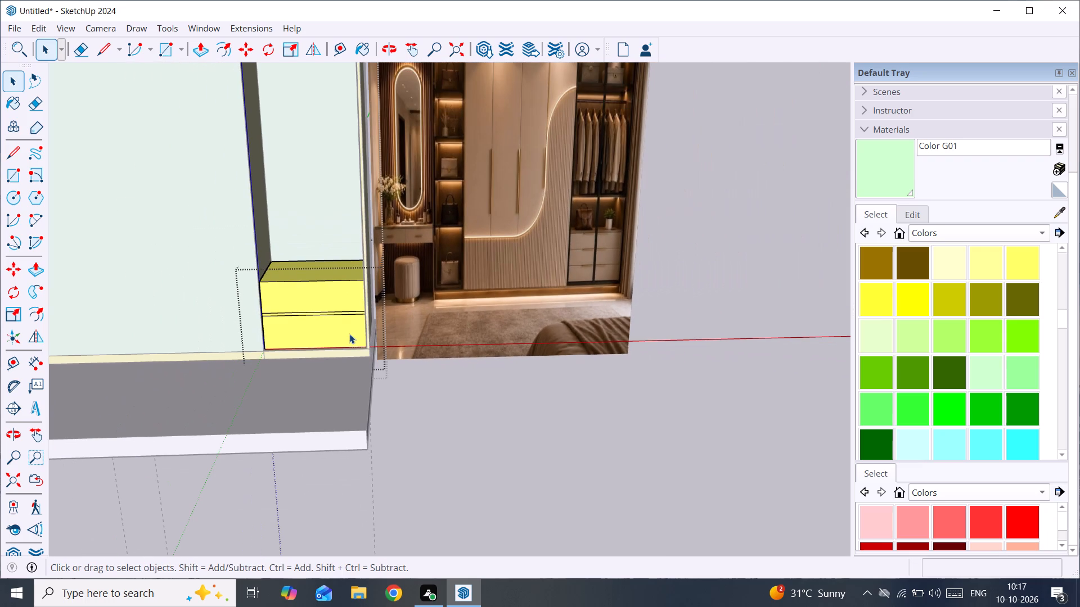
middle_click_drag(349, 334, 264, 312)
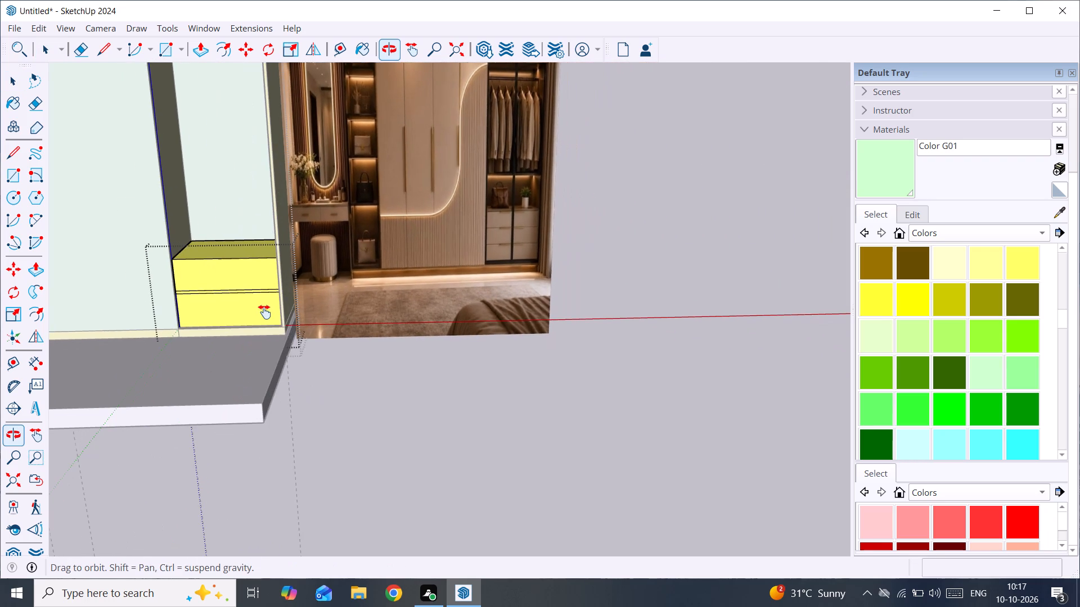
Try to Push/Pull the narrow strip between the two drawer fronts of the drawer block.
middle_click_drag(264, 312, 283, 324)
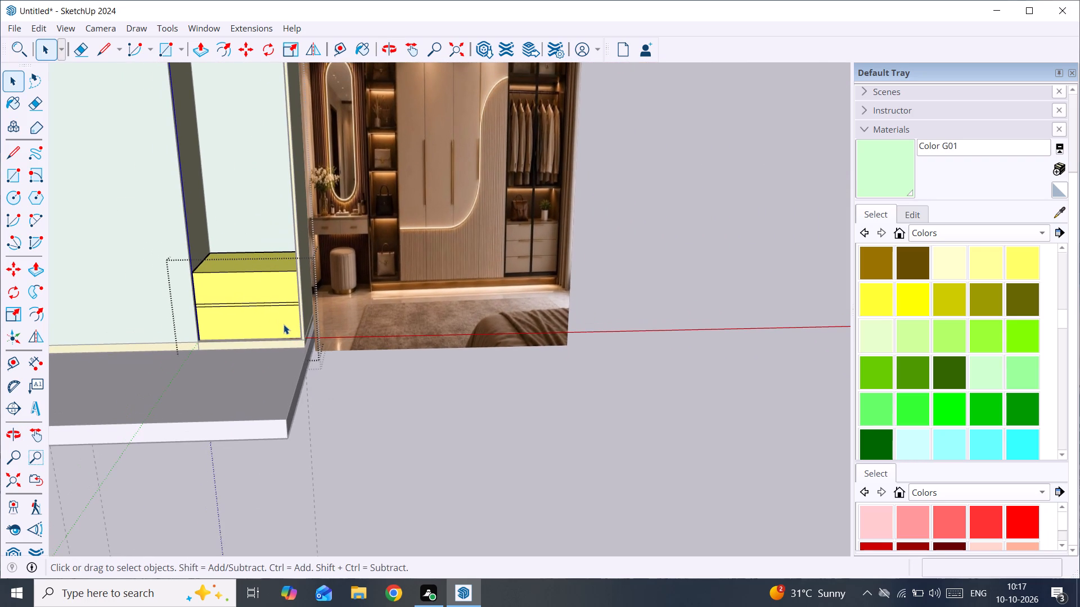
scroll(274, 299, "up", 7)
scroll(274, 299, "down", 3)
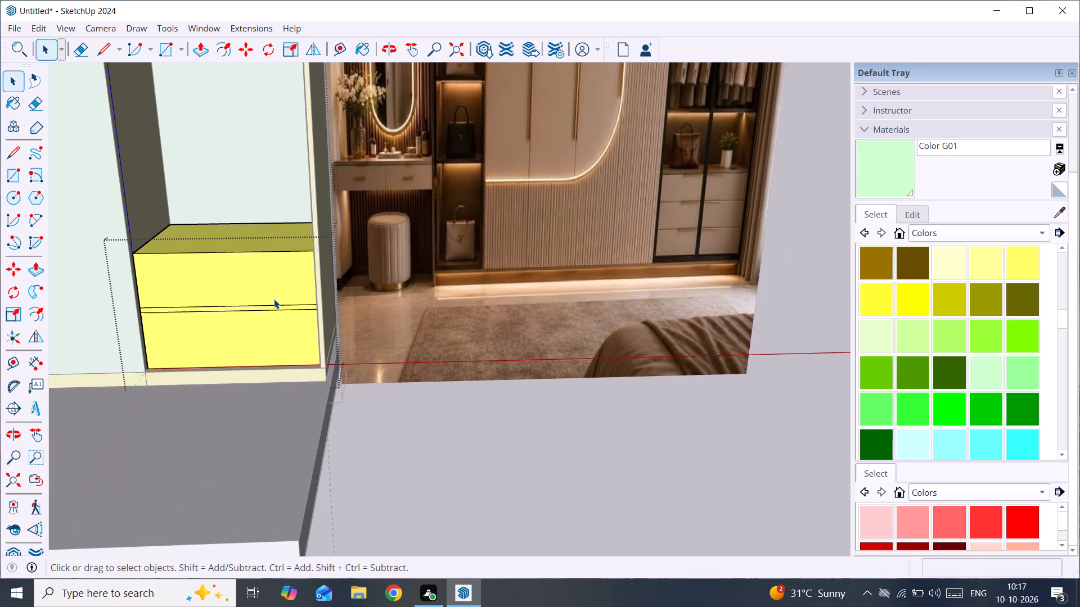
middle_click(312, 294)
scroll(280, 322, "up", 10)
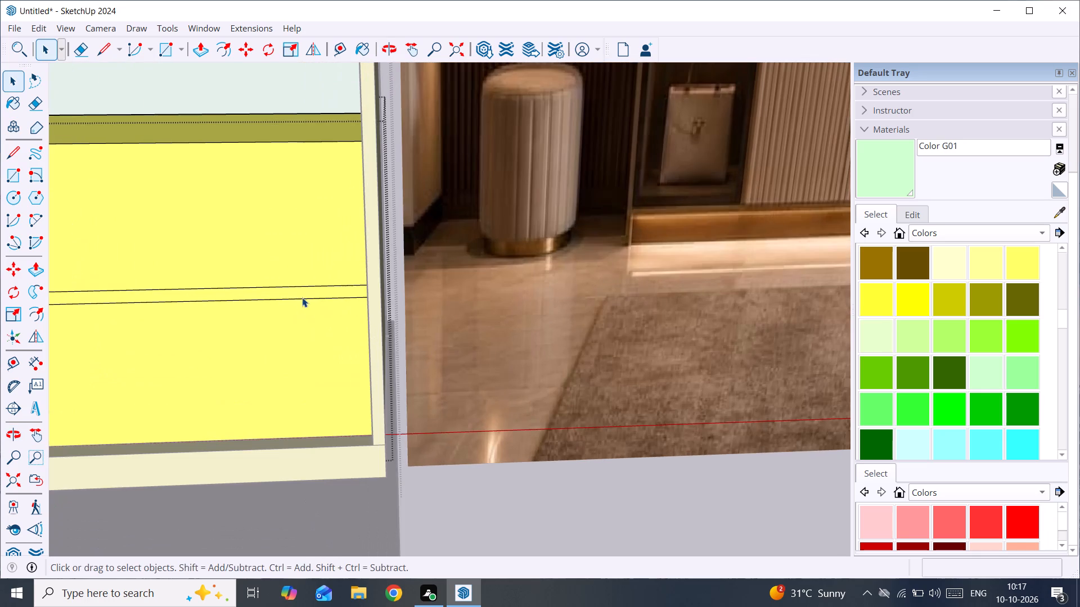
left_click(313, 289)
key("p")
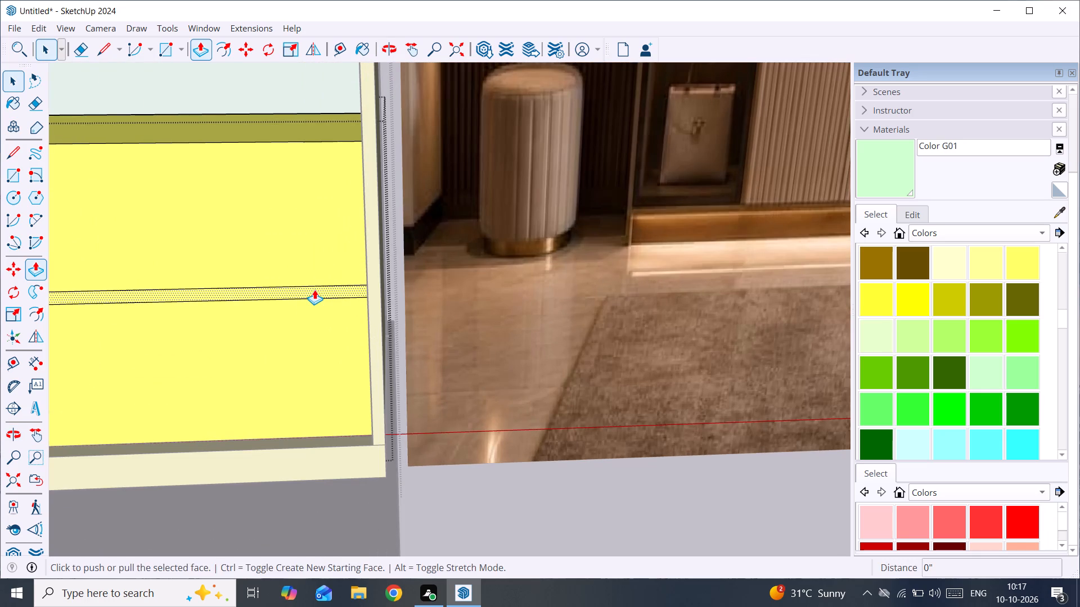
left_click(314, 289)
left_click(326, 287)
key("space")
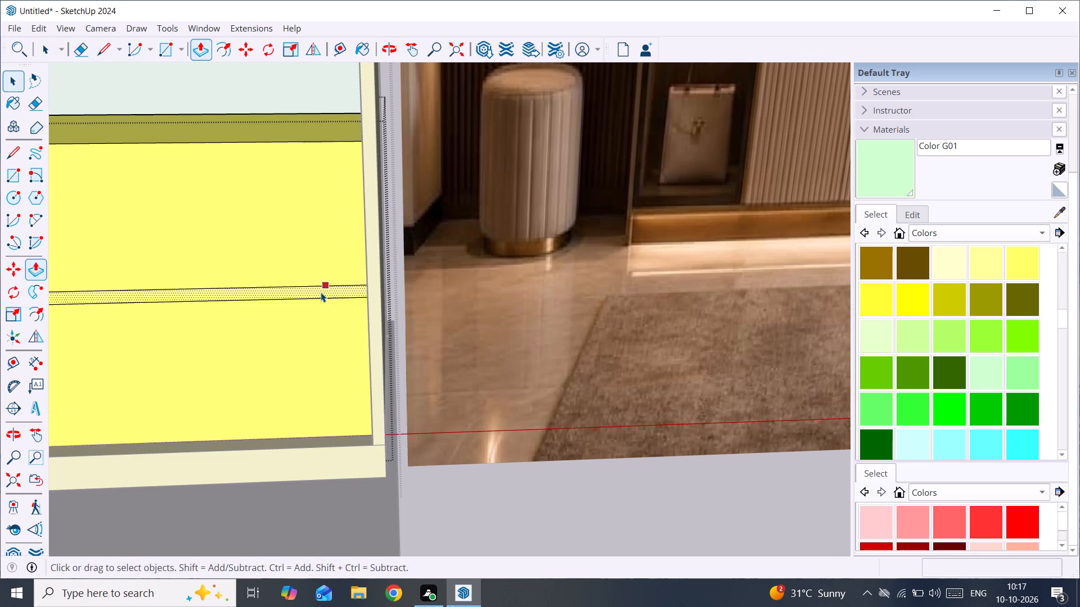
Exit editing of the drawer block in the right compartment.
scroll(321, 292, "down", 8)
scroll(186, 298, "down", 3)
middle_click_drag(184, 298, 236, 392)
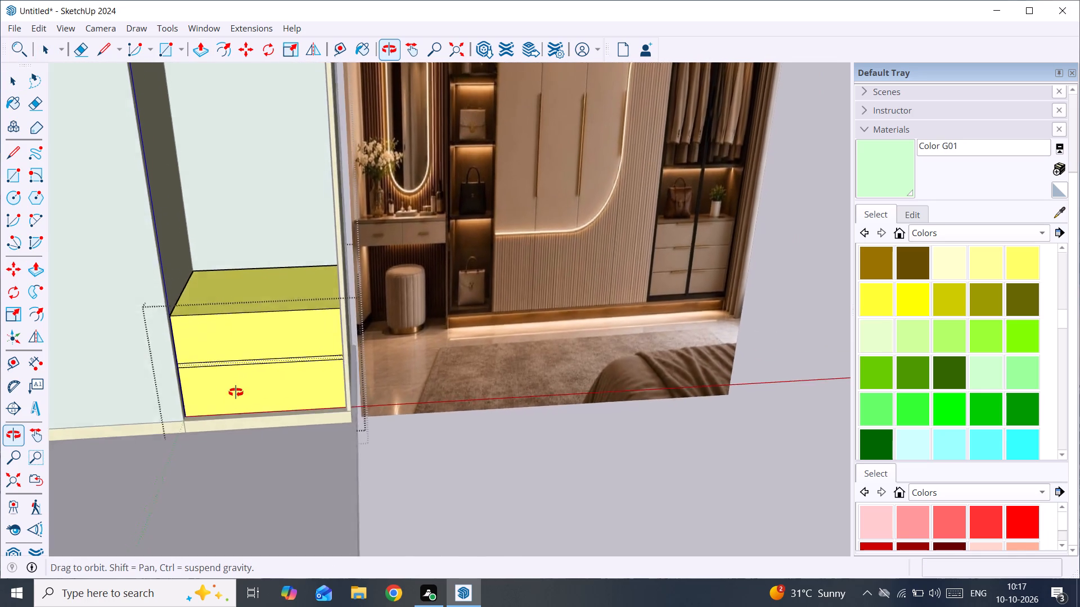
middle_click_drag(236, 392, 228, 337)
scroll(228, 332, "down", 4)
middle_click_drag(228, 331, 186, 406, "shift")
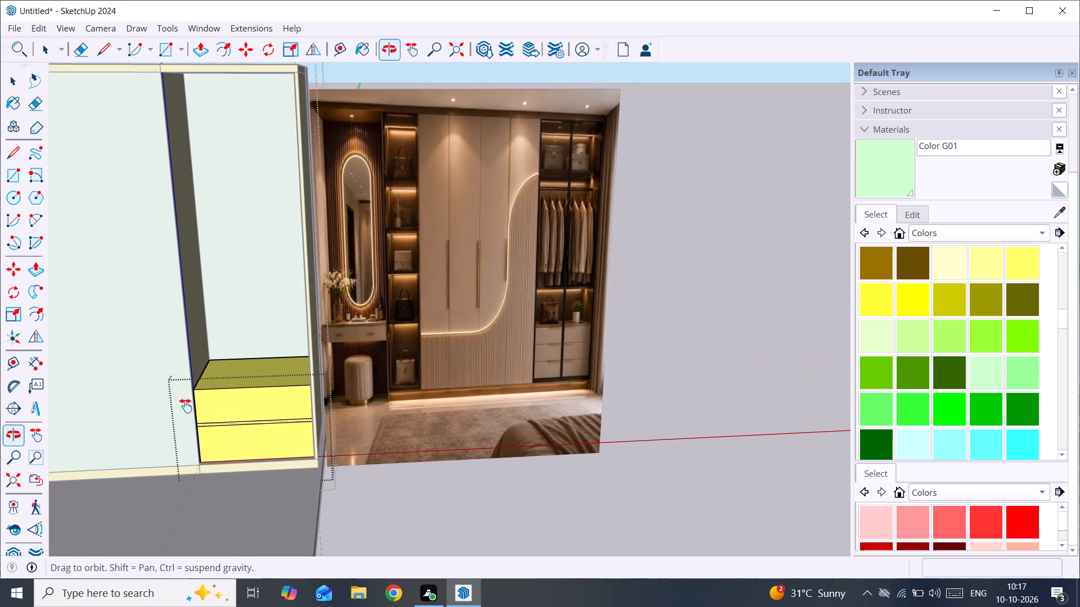
middle_click_drag(186, 406, 175, 404, "shift")
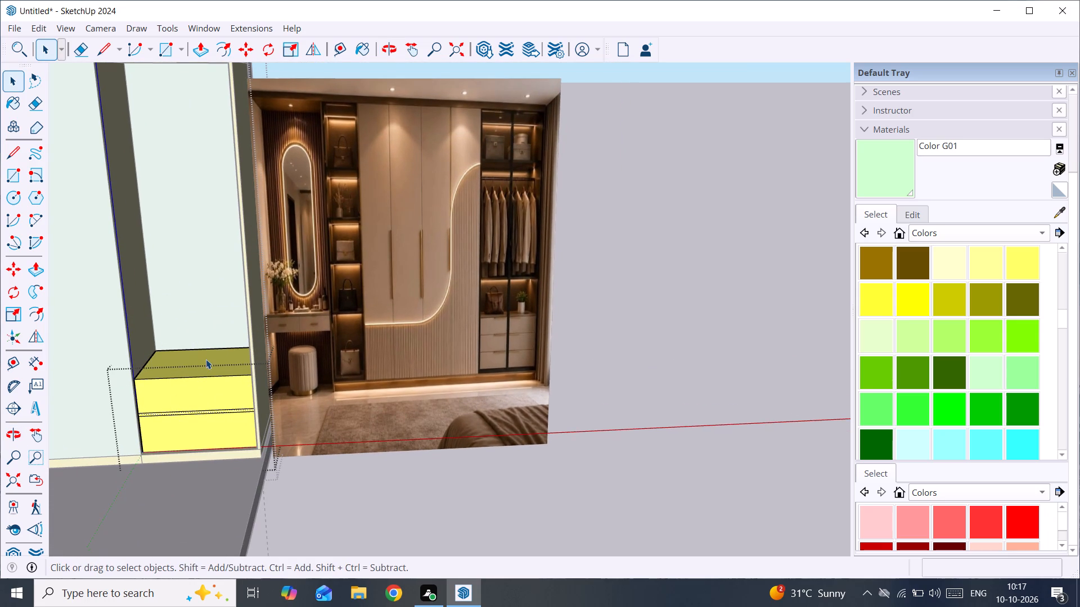
left_click(341, 524)
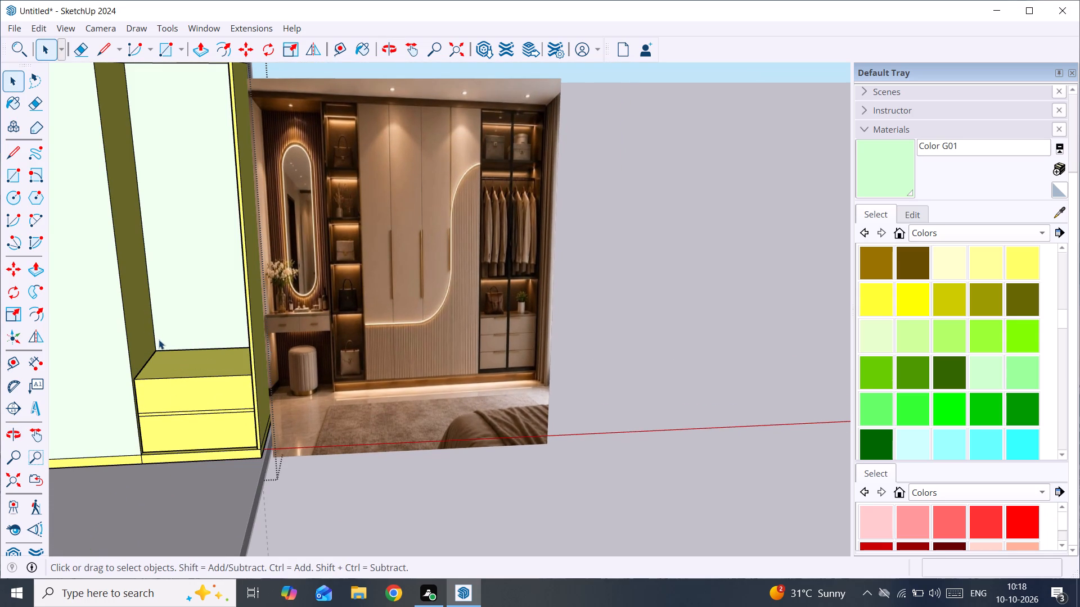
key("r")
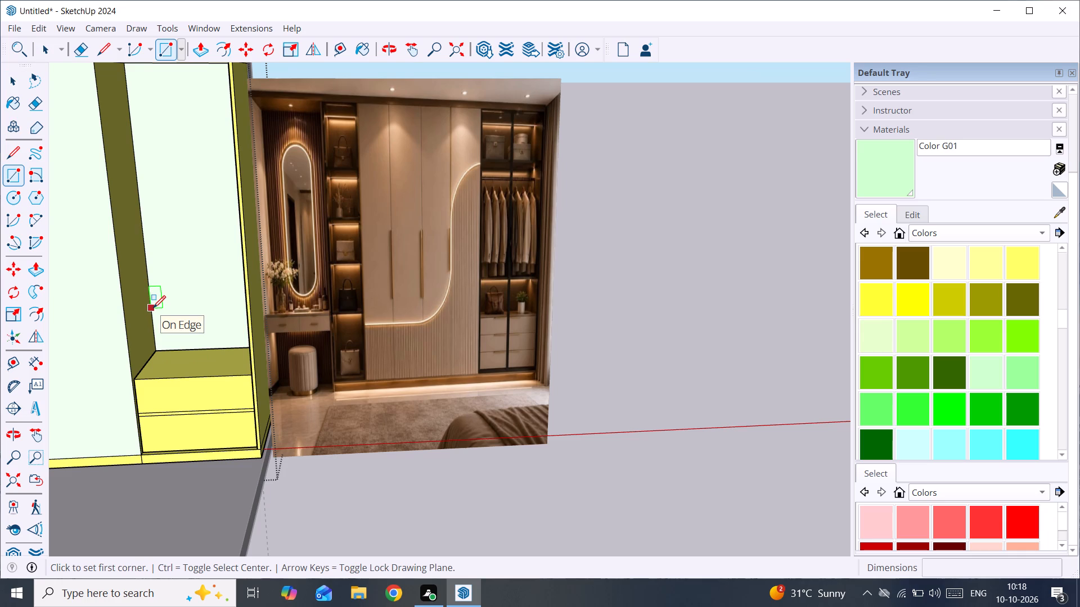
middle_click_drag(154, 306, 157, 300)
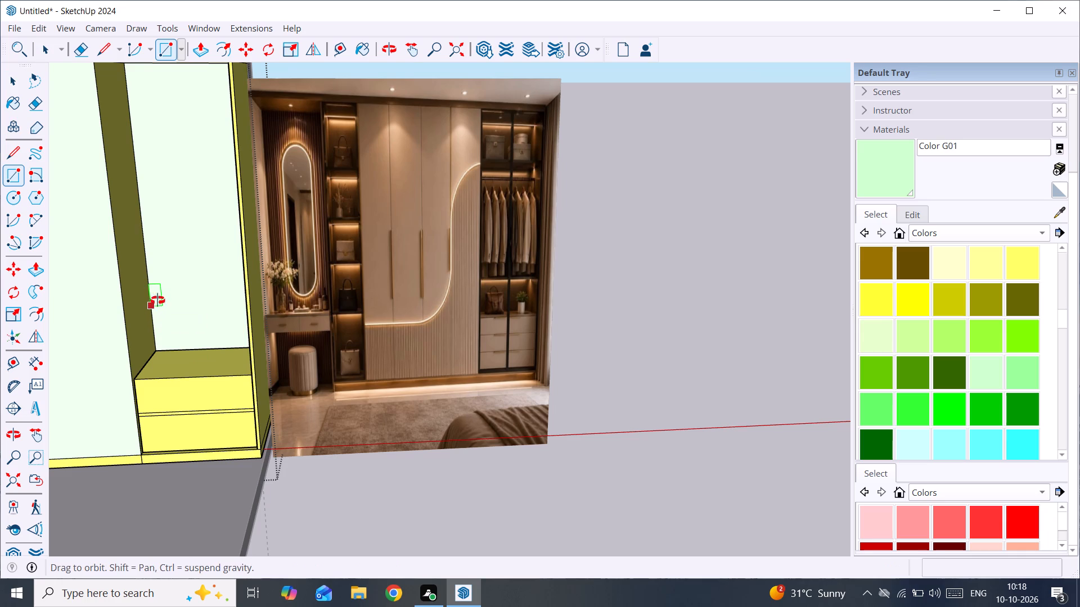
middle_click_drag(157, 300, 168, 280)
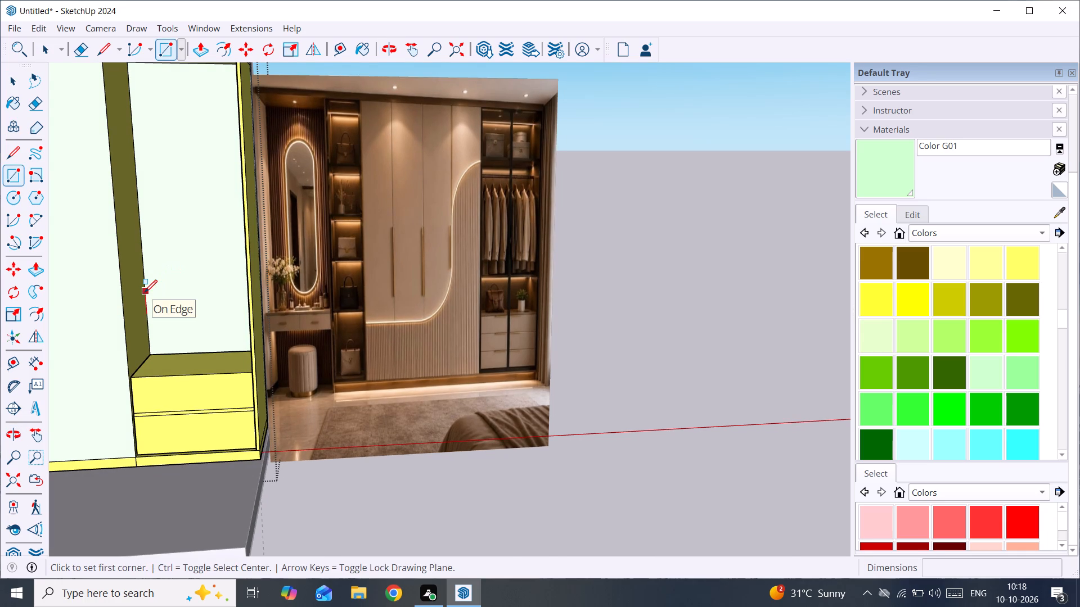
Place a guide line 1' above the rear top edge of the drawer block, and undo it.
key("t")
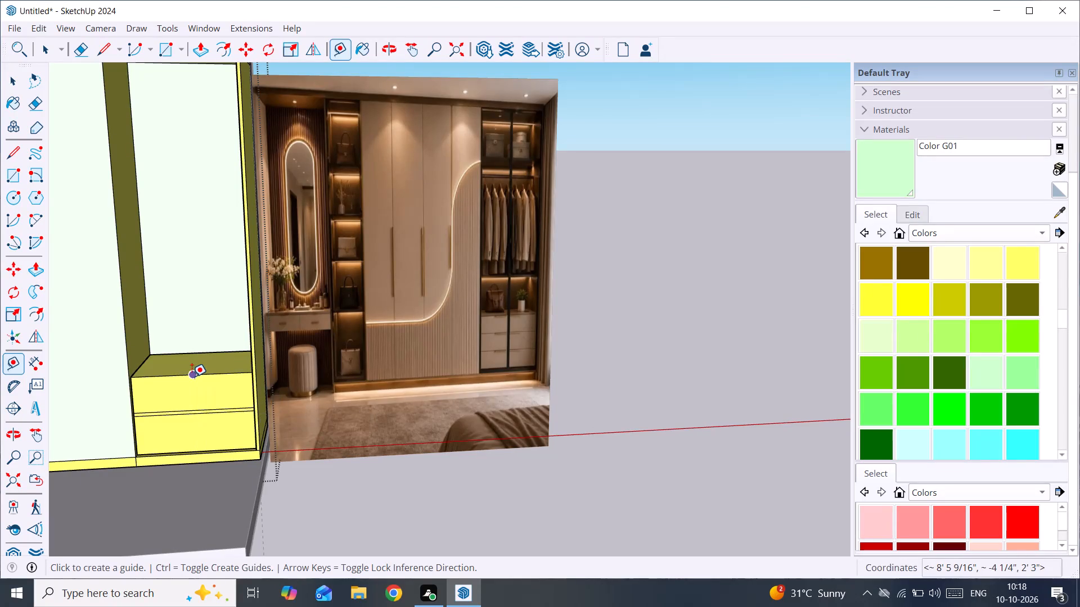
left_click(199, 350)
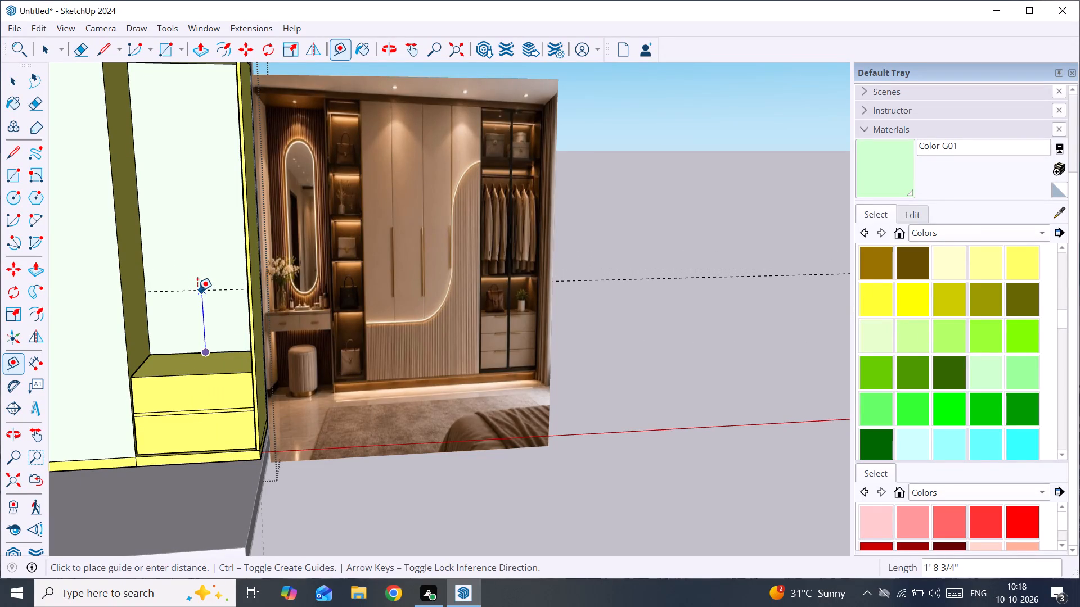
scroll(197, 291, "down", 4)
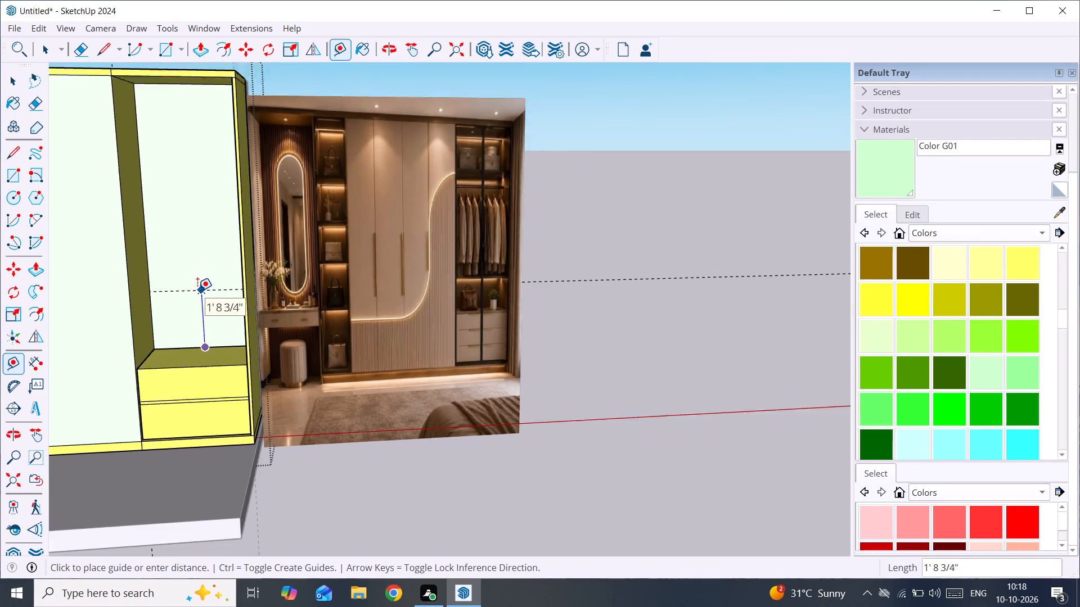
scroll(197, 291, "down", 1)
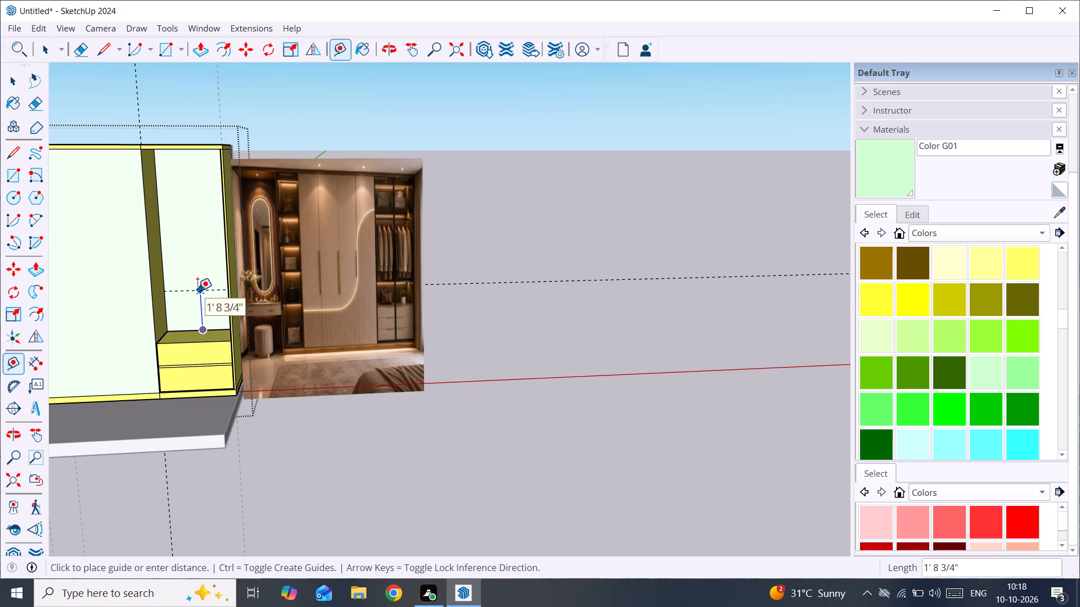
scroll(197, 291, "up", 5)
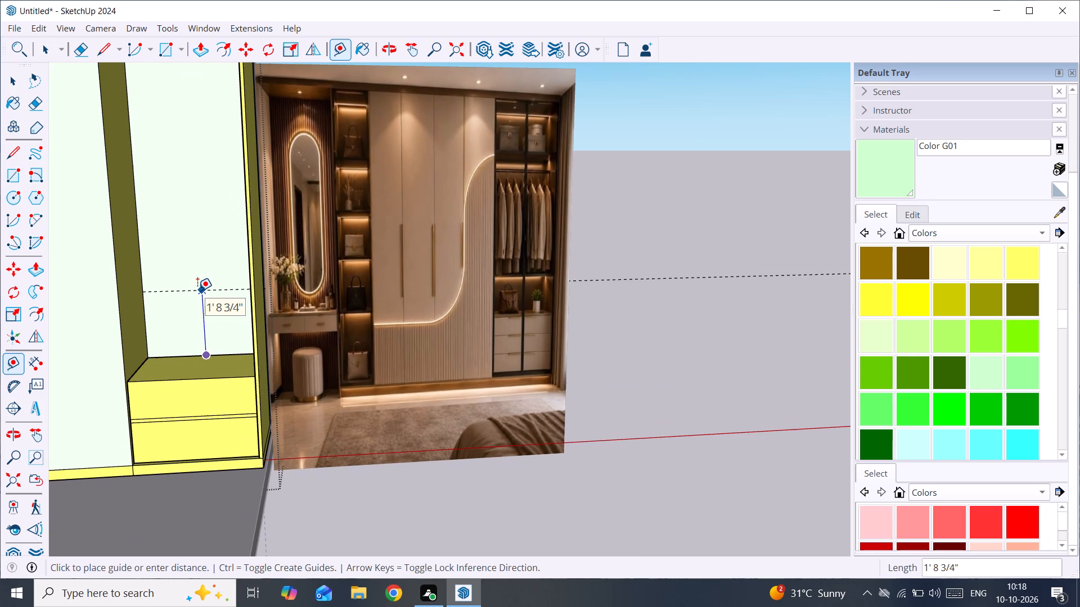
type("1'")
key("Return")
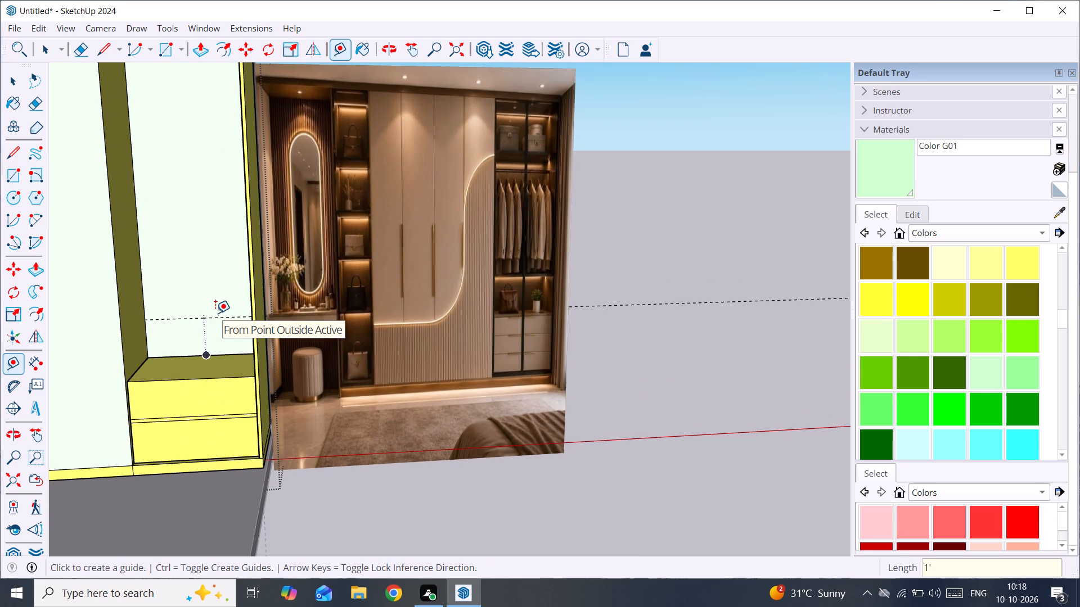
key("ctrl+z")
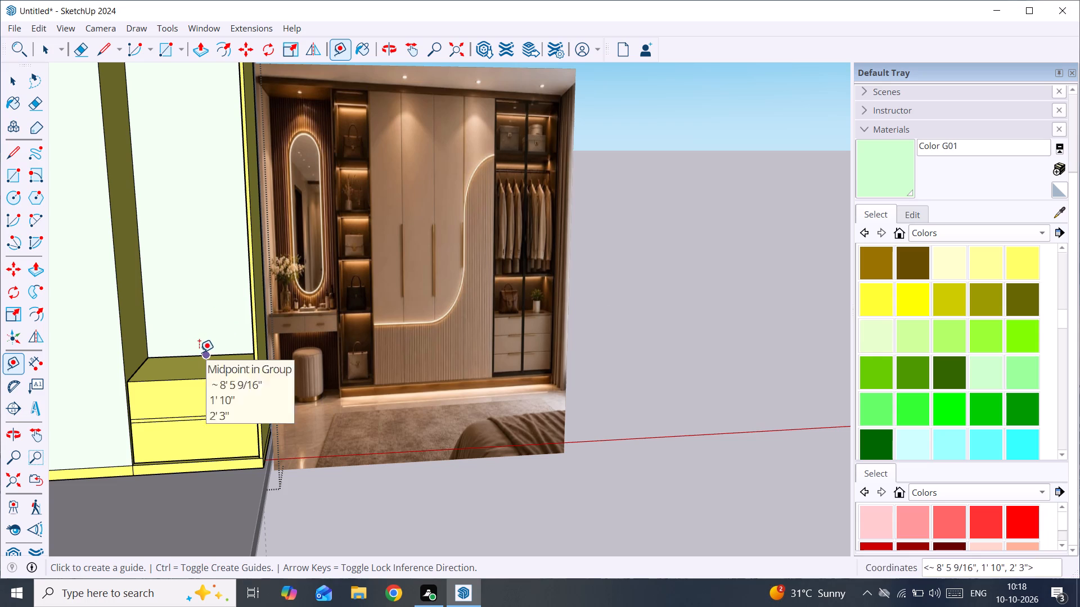
Place a guide line 1'6" above the rear top edge of the drawer block.
left_click(199, 352)
type("1'6\"")
key("Return")
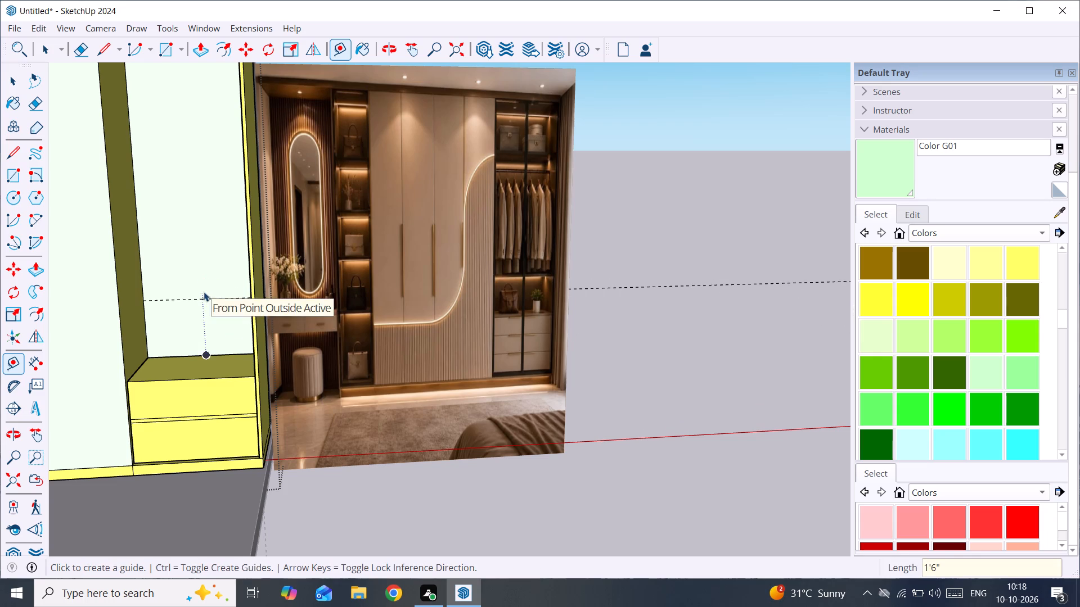
key("space")
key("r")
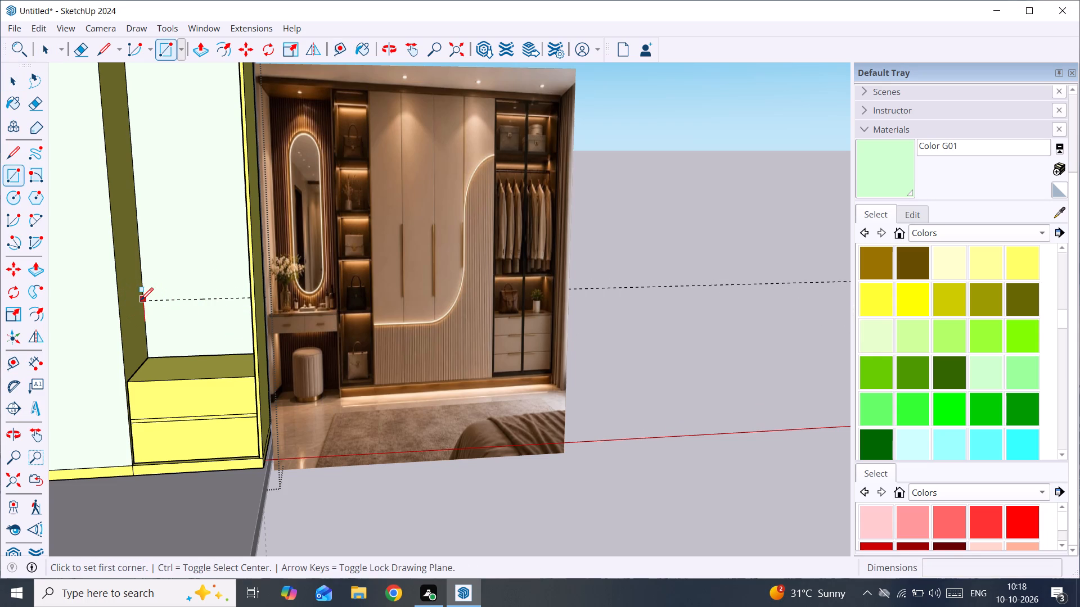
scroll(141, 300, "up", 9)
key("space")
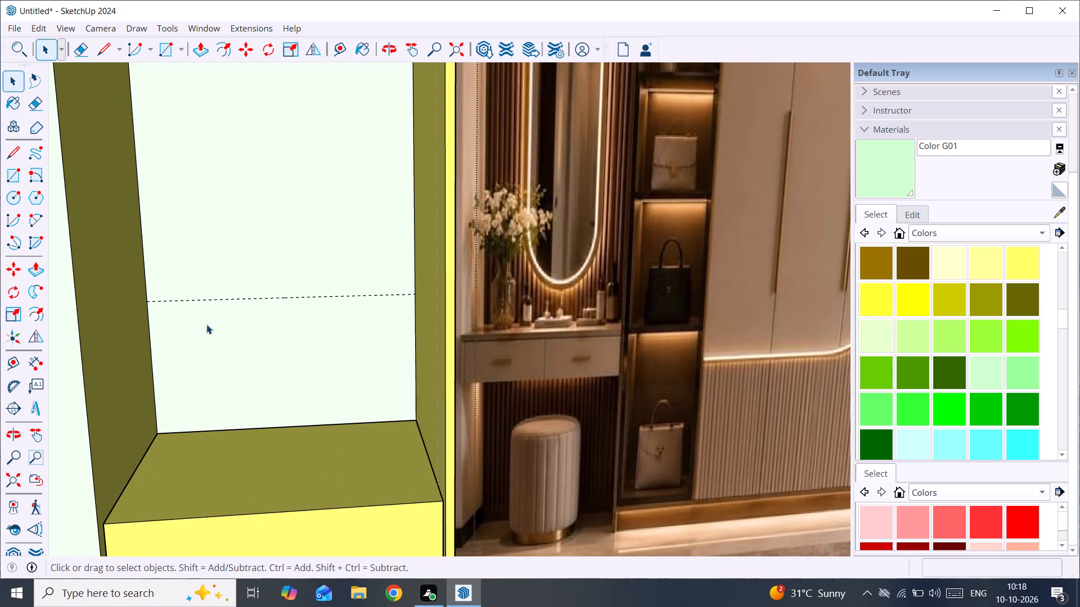
Place a second guide line 2" above the first guide on the right compartment's back panel.
key("t")
left_click(245, 297)
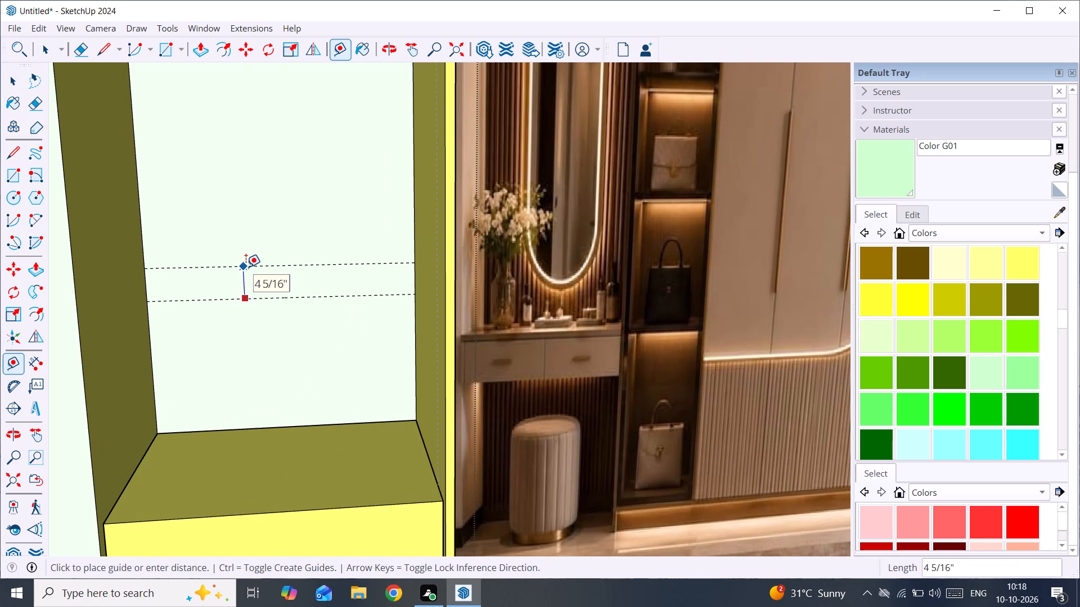
type("2\"")
key("Return")
Draw a rectangle between the two guide lines across the full width of the right compartment's back panel.
scroll(246, 267, "down", 8)
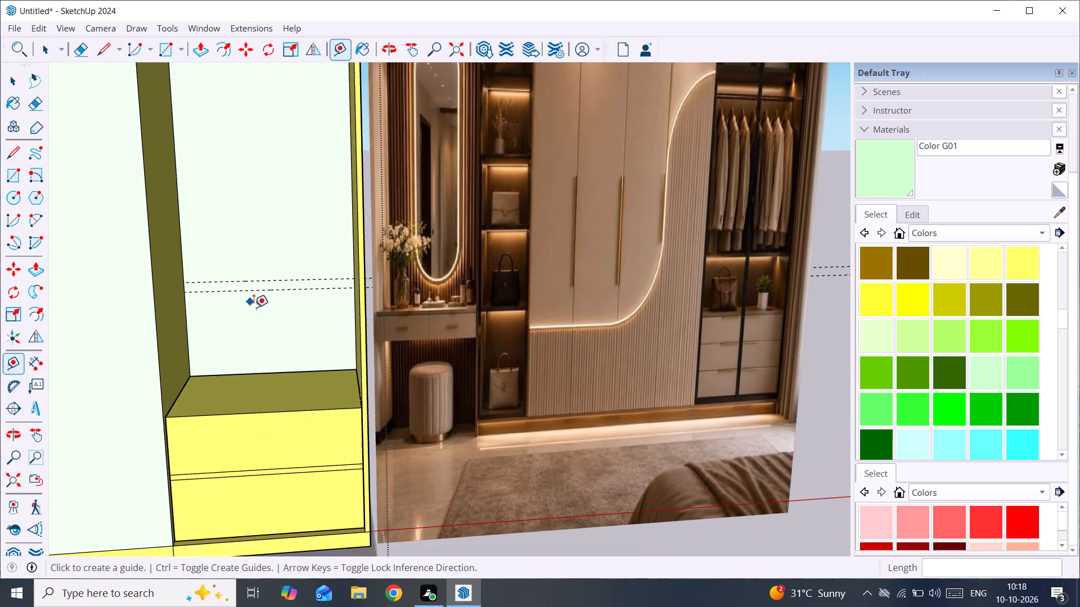
scroll(444, 354, "down", 8)
middle_click_drag(451, 358, 299, 345, "shift")
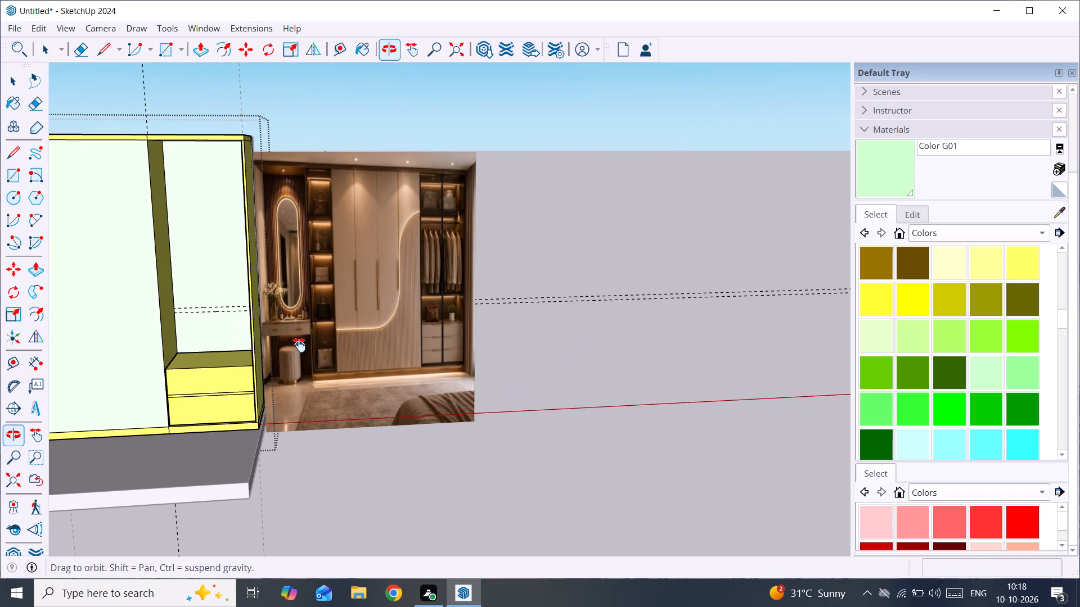
middle_click_drag(299, 345, 316, 345, "shift")
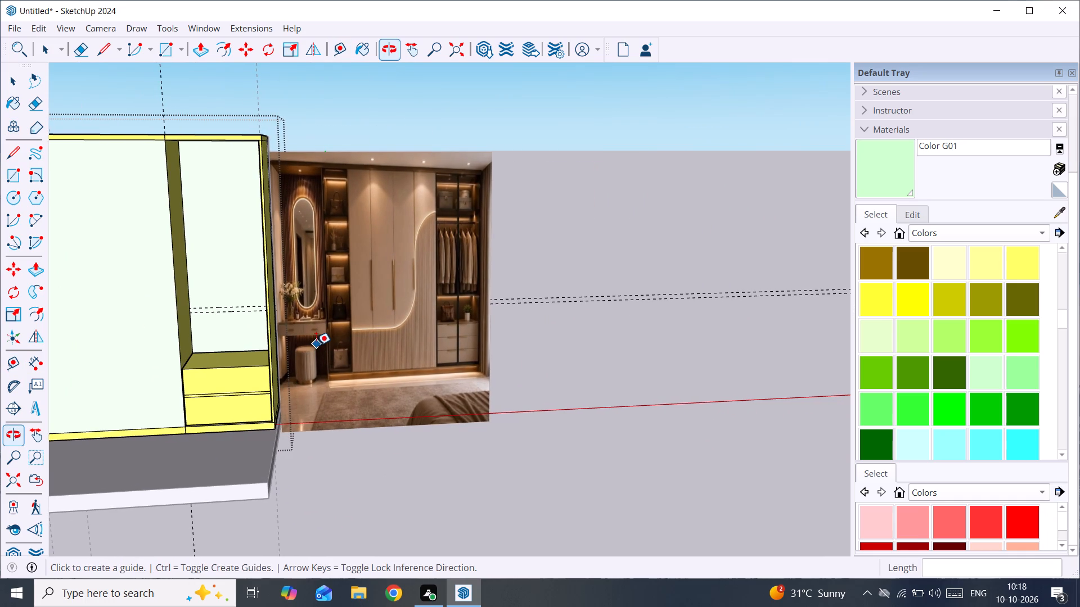
scroll(224, 276, "up", 5)
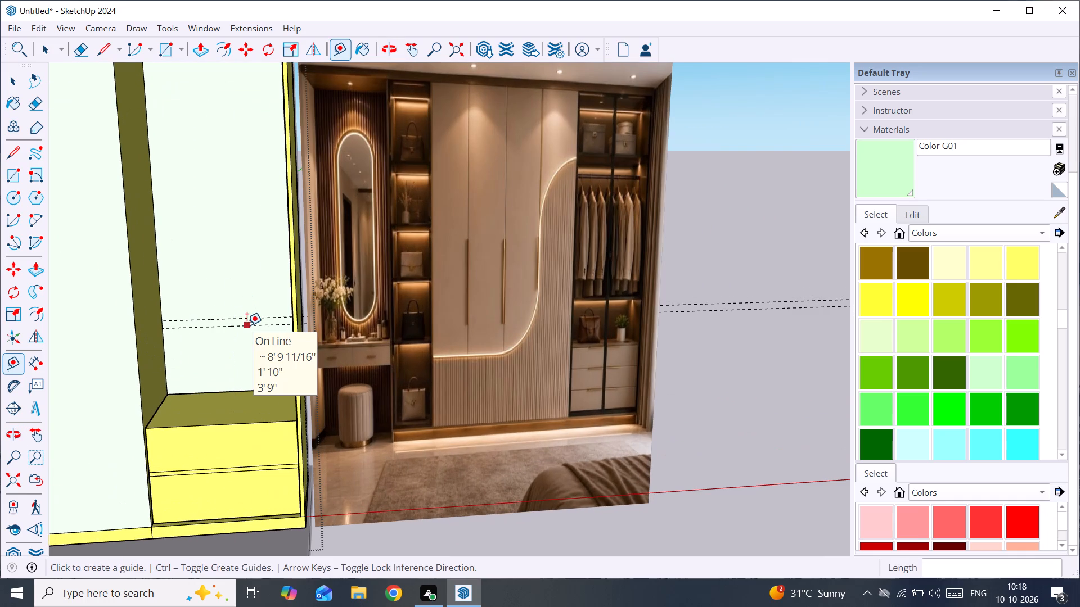
key("r")
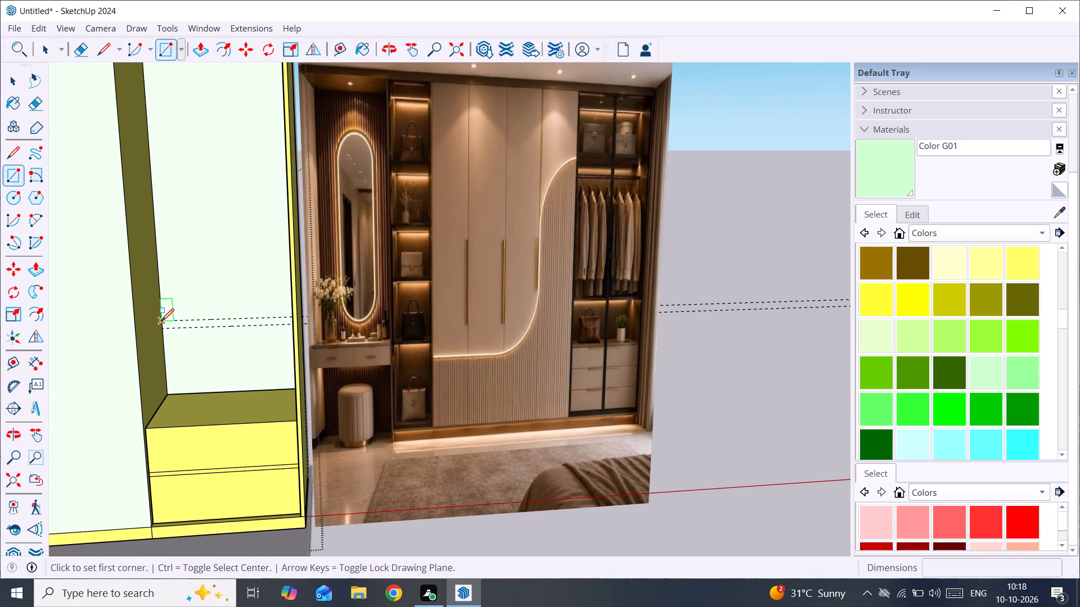
left_click(161, 321)
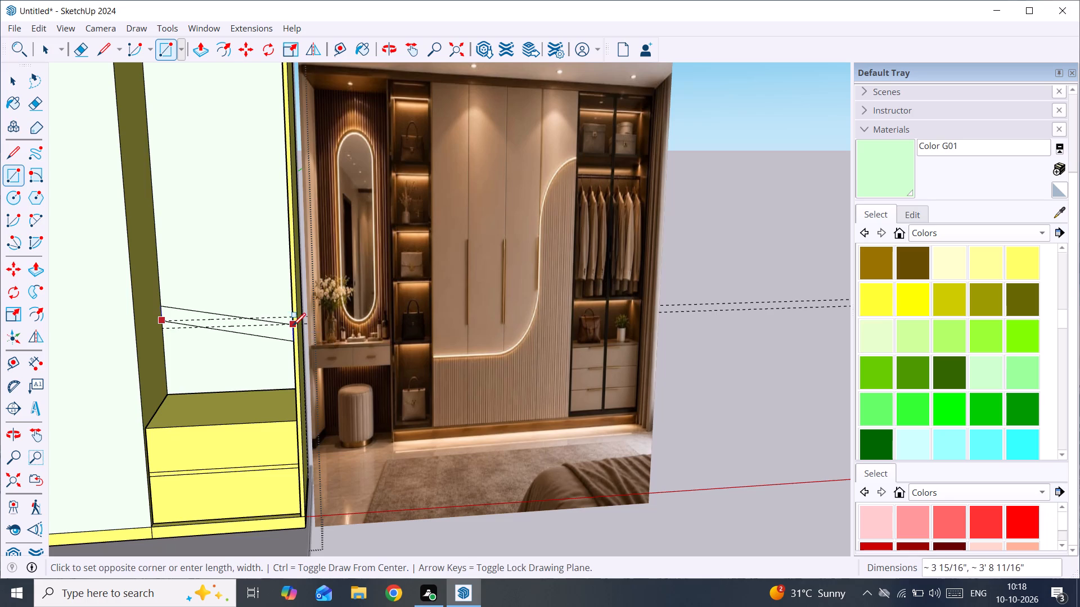
scroll(293, 325, "up", 2)
middle_click_drag(293, 325, 421, 289)
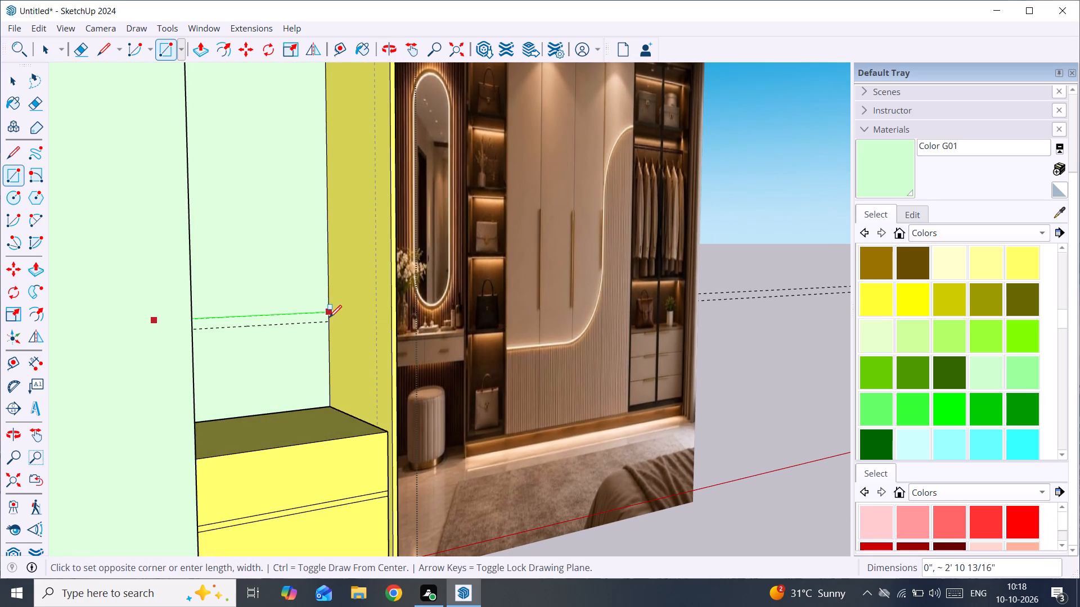
left_click(326, 321)
key("space")
Make the thin shelf rectangle with its edges into a group.
double_click(323, 319)
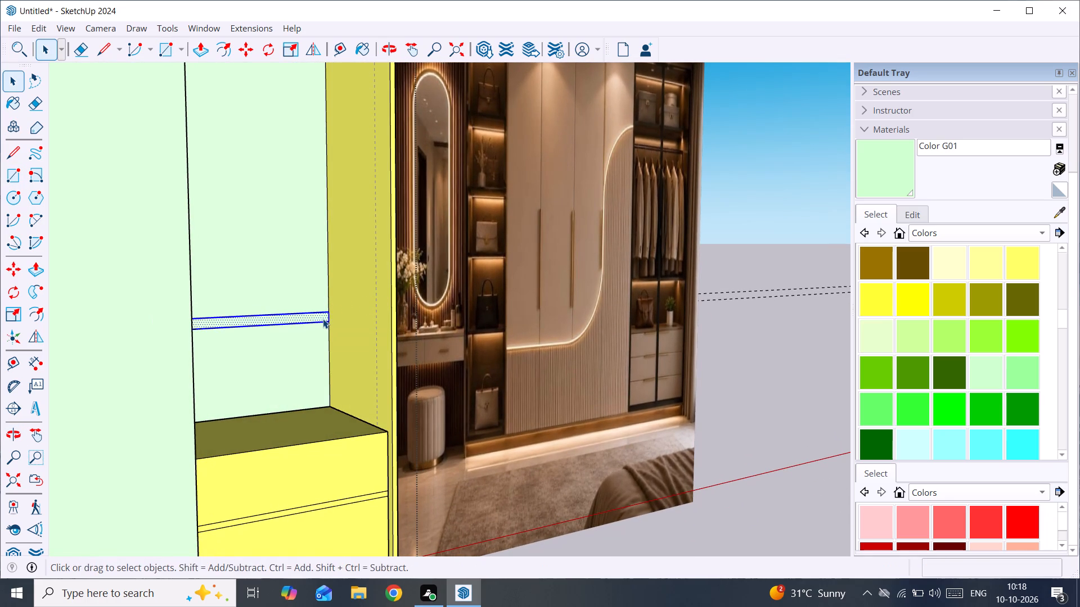
right_click(323, 319)
left_click(418, 454)
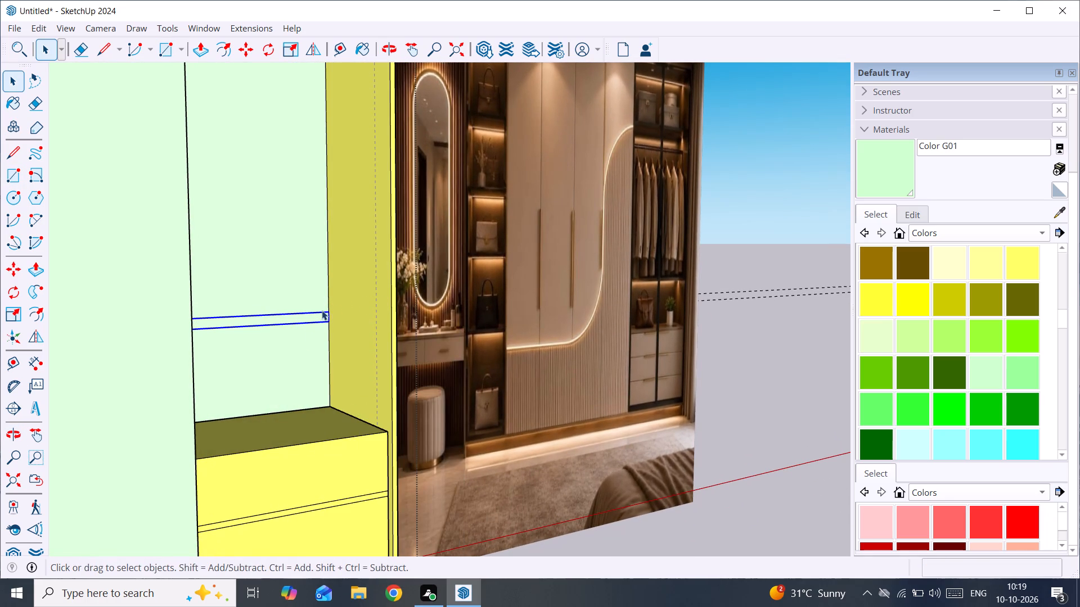
Extrude the thin shelf rectangle forward about 2'3 1/4" inside its group to form the shelf above the drawers.
double_click(320, 315)
left_click(317, 318)
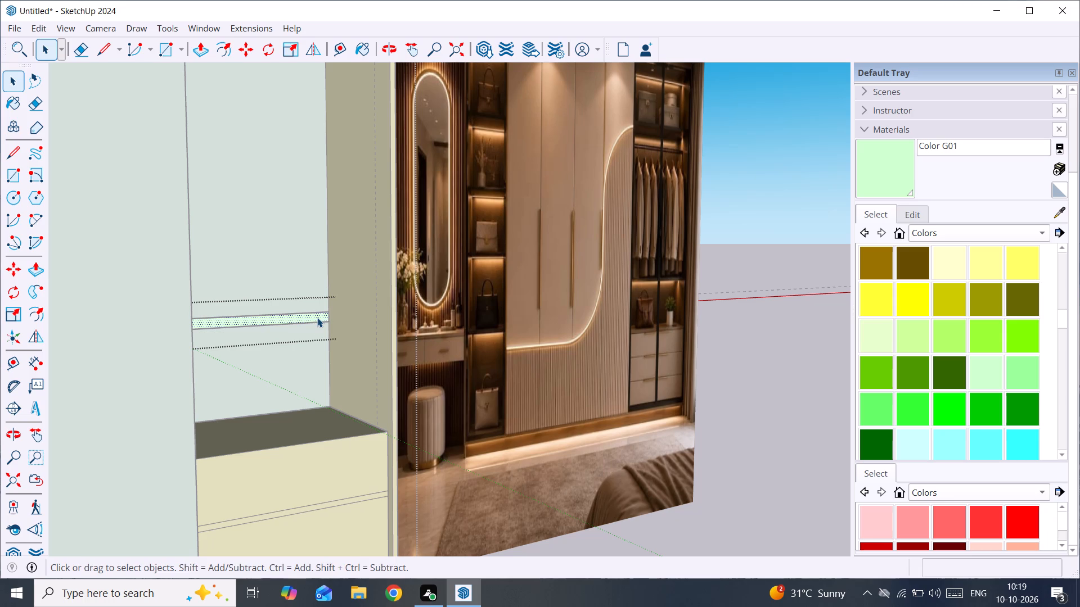
key("p")
left_click(317, 318)
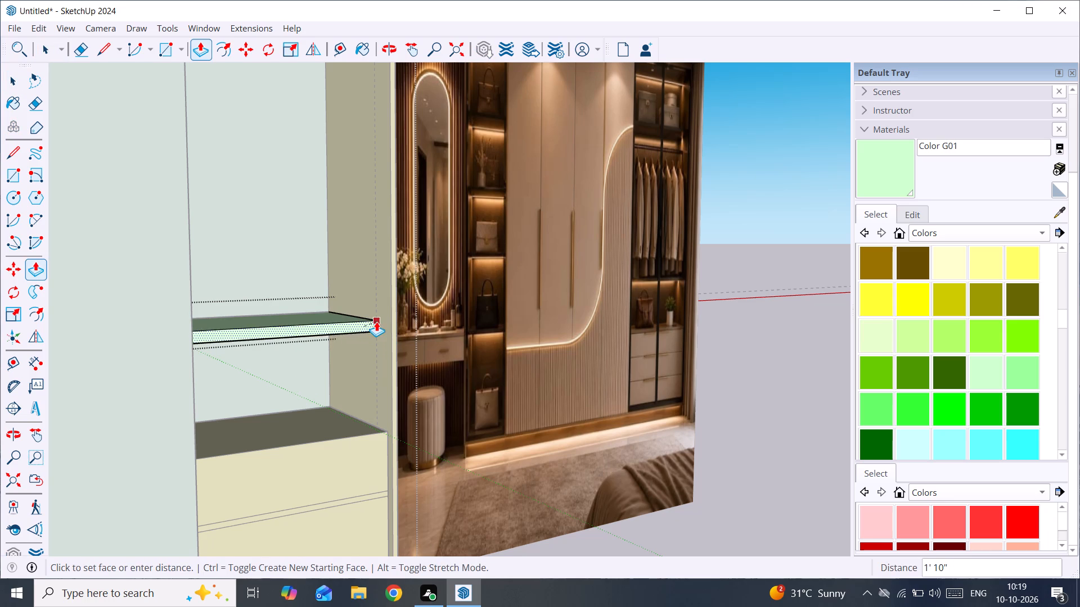
middle_click_drag(375, 322, 254, 438)
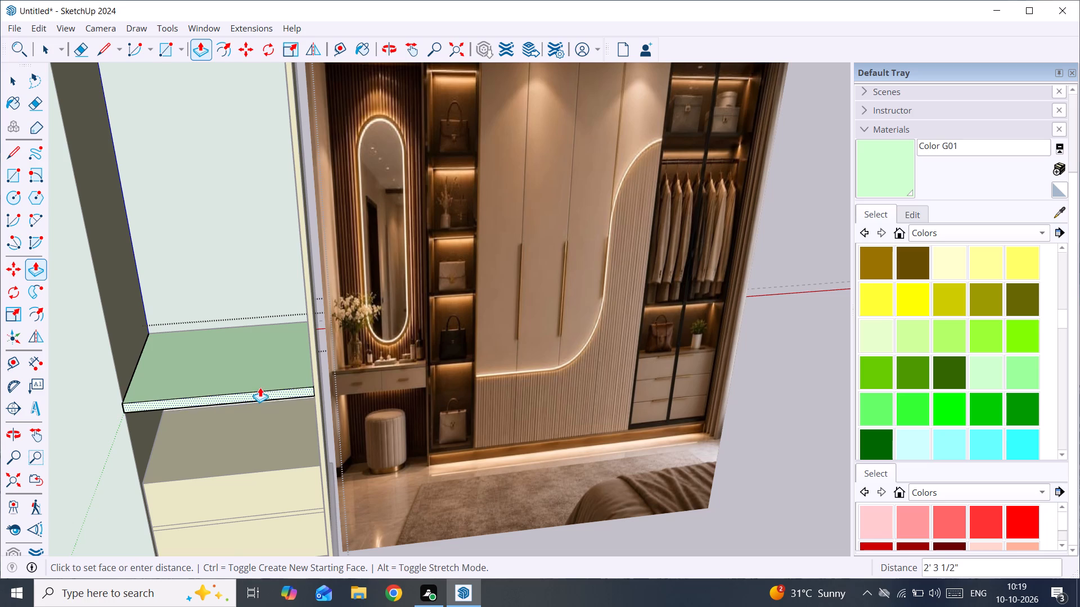
left_click(260, 387)
key("v")
scroll(260, 387, "down", 6)
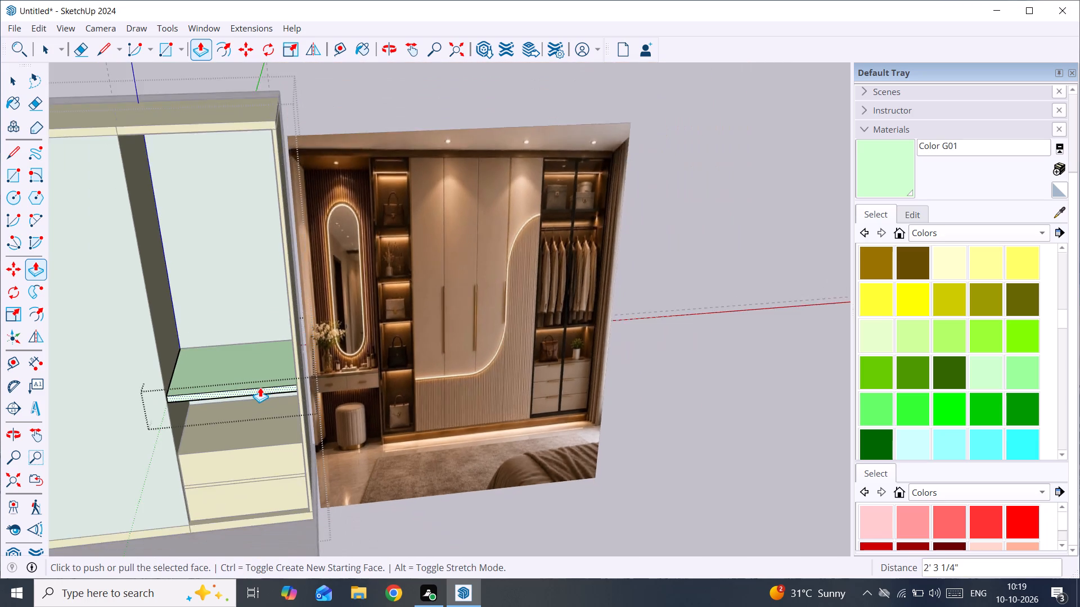
scroll(260, 387, "down", 2)
middle_click_drag(265, 388, 245, 437, "shift")
key("space")
left_click(341, 214)
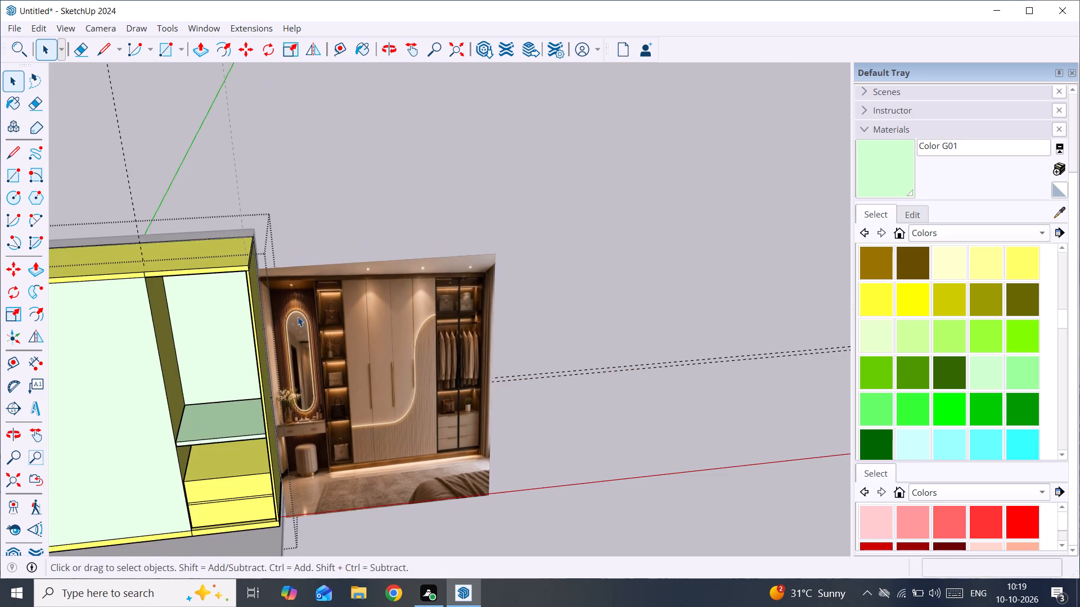
Examine the reference image's glass-fronted right compartment for the shelf layout above the drawers, comparing it with the model.
scroll(250, 426, "up", 1)
middle_click_drag(250, 426, 278, 361)
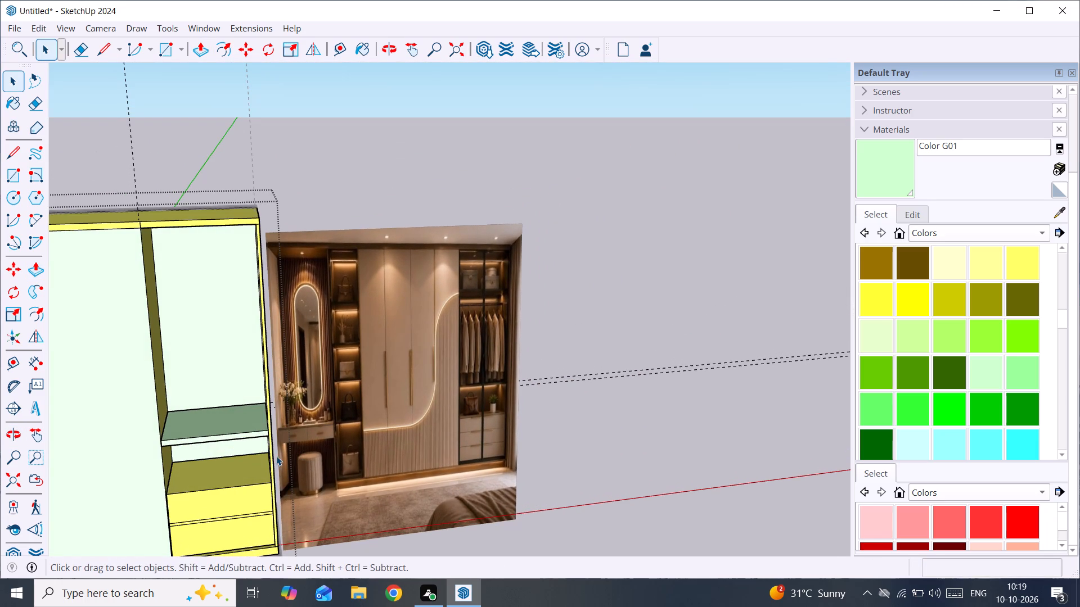
scroll(244, 430, "down", 3)
middle_click_drag(244, 425, 283, 434, "shift")
scroll(268, 422, "up", 1)
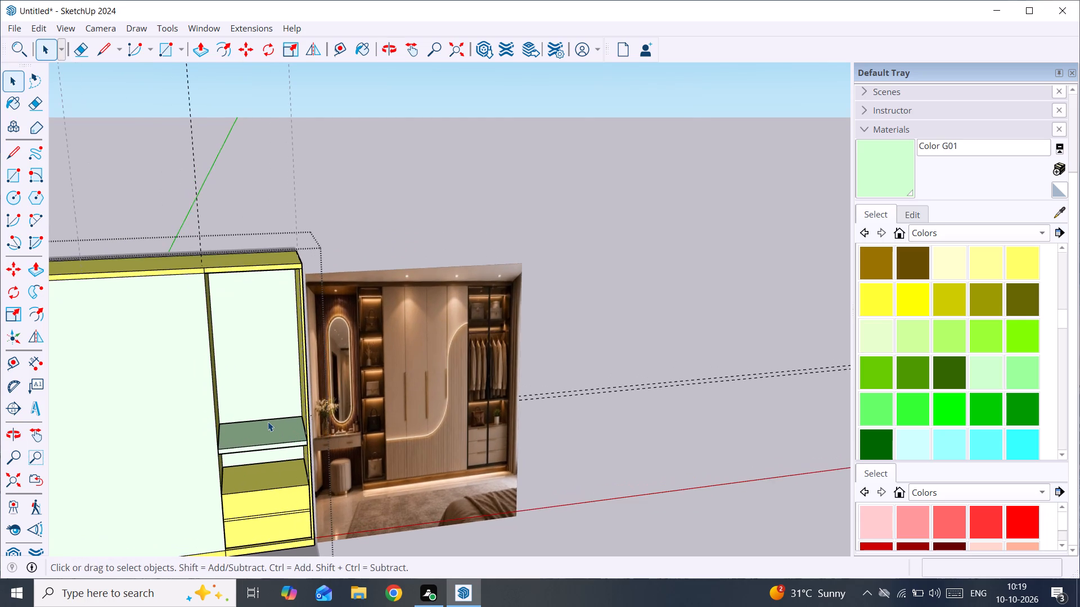
scroll(268, 422, "up", 1)
scroll(538, 354, "up", 6)
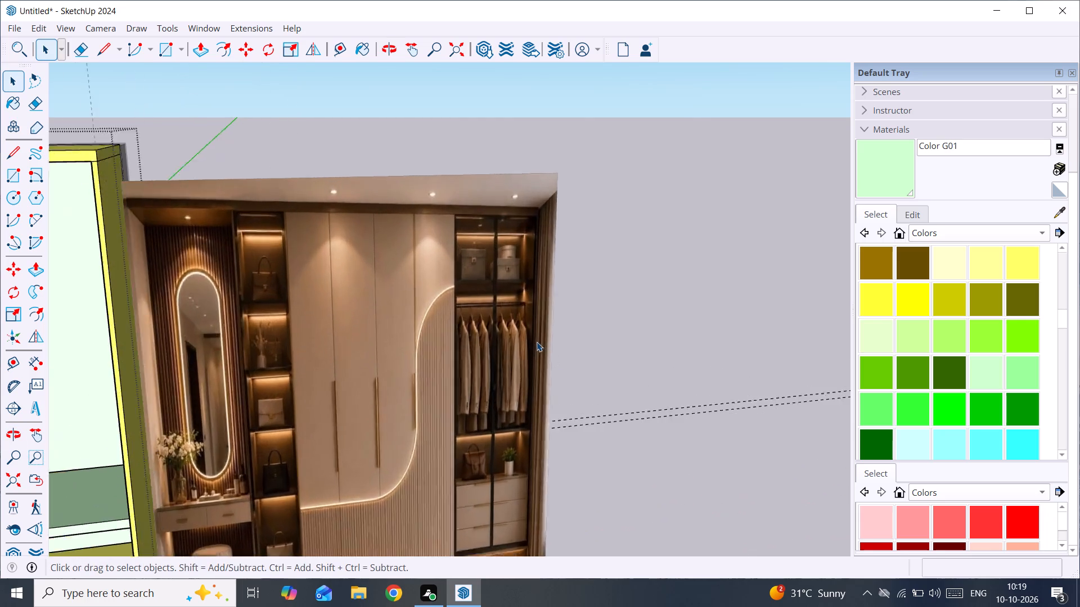
scroll(537, 342, "up", 4)
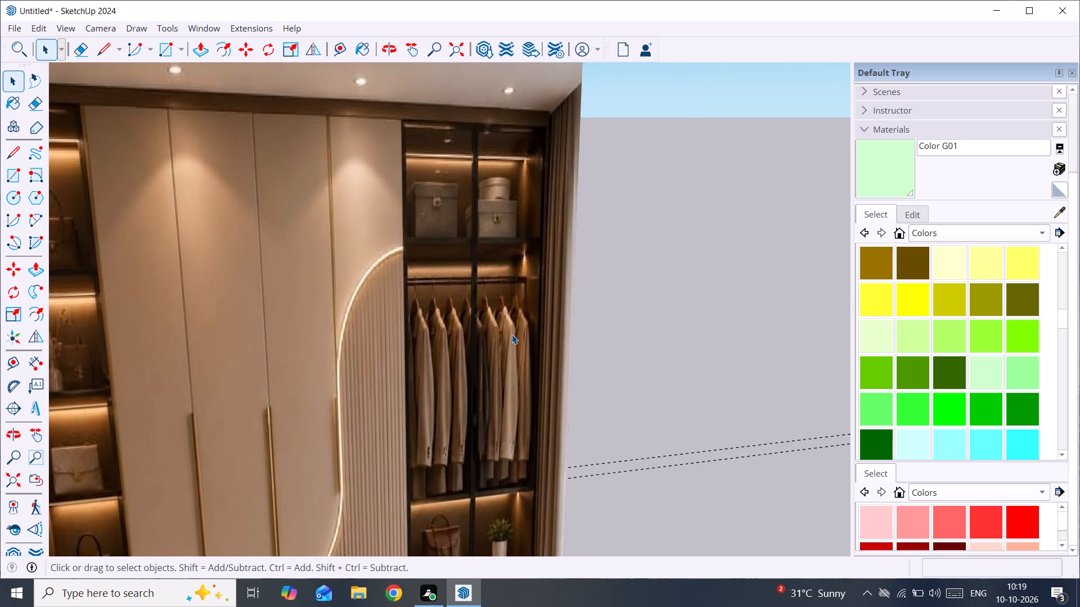
scroll(512, 334, "down", 12)
middle_click_drag(128, 450, 244, 423)
scroll(259, 426, "up", 2)
middle_click_drag(259, 426, 147, 407)
scroll(395, 423, "down", 3)
middle_click_drag(478, 408, 295, 404)
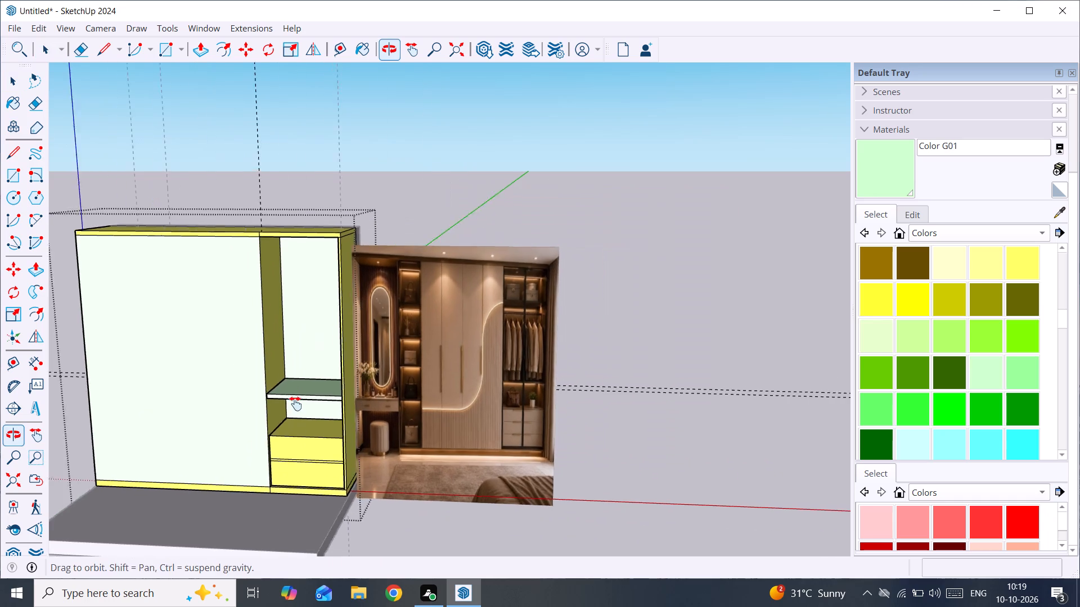
middle_click_drag(295, 404, 282, 404)
middle_click_drag(281, 404, 415, 391)
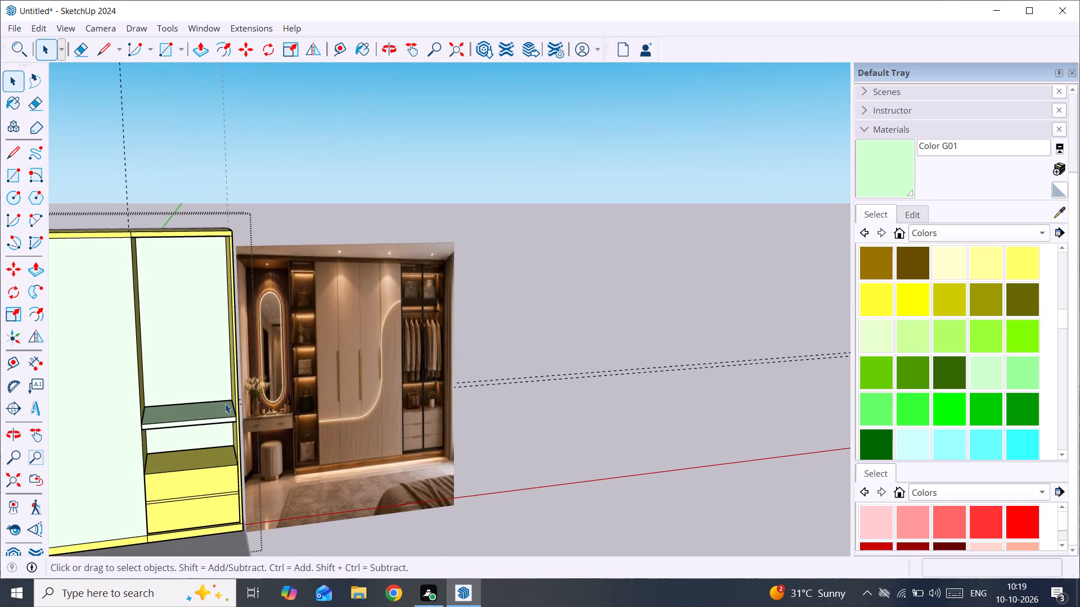
Copy the shelf straight up about 4'2" along the blue axis within the right compartment.
left_click(201, 416)
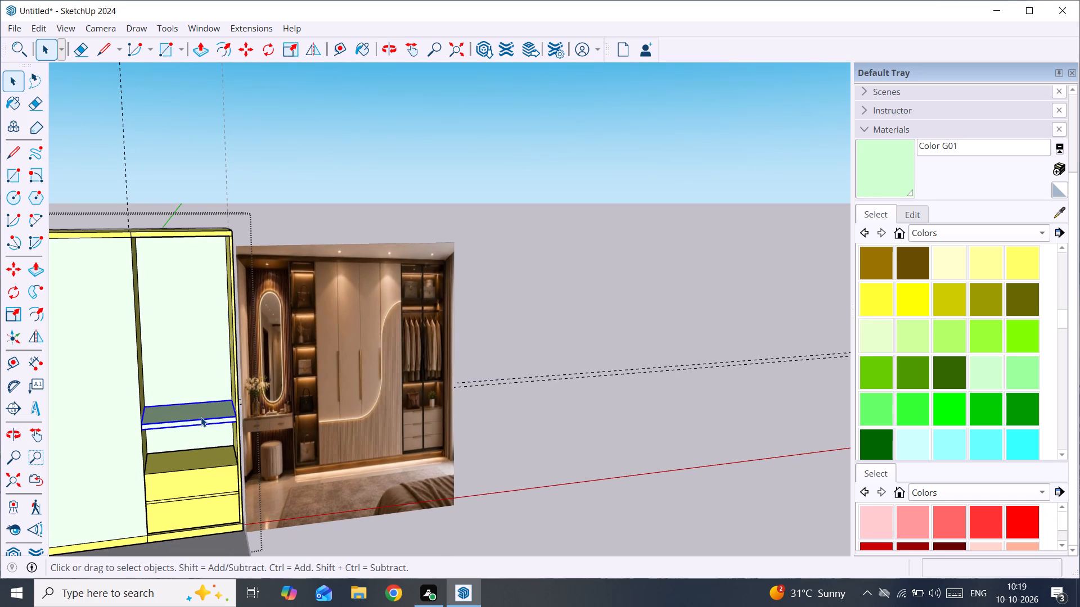
key("m")
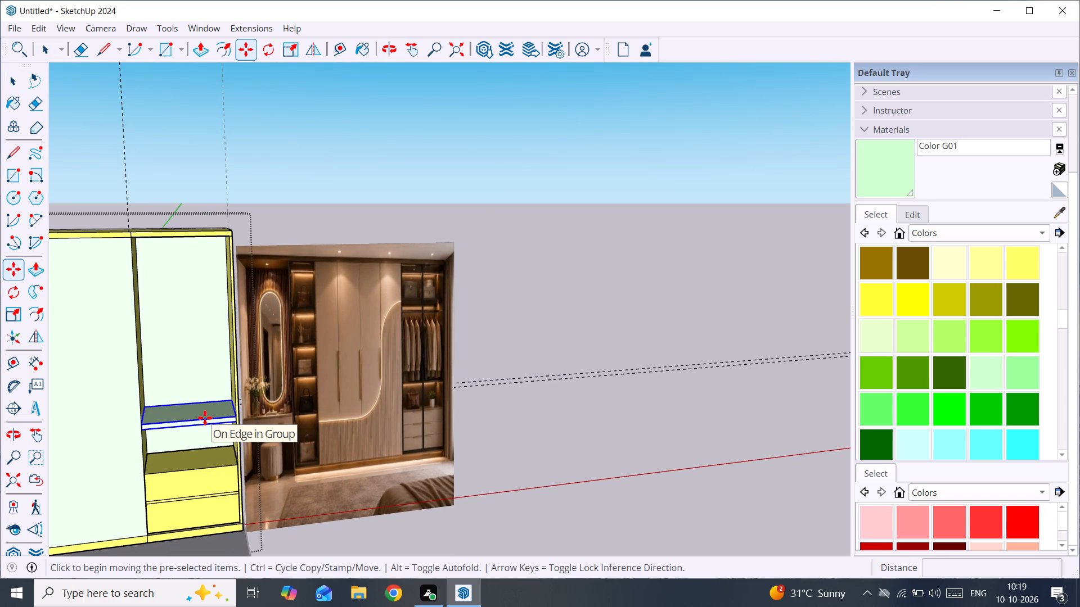
left_click(205, 418)
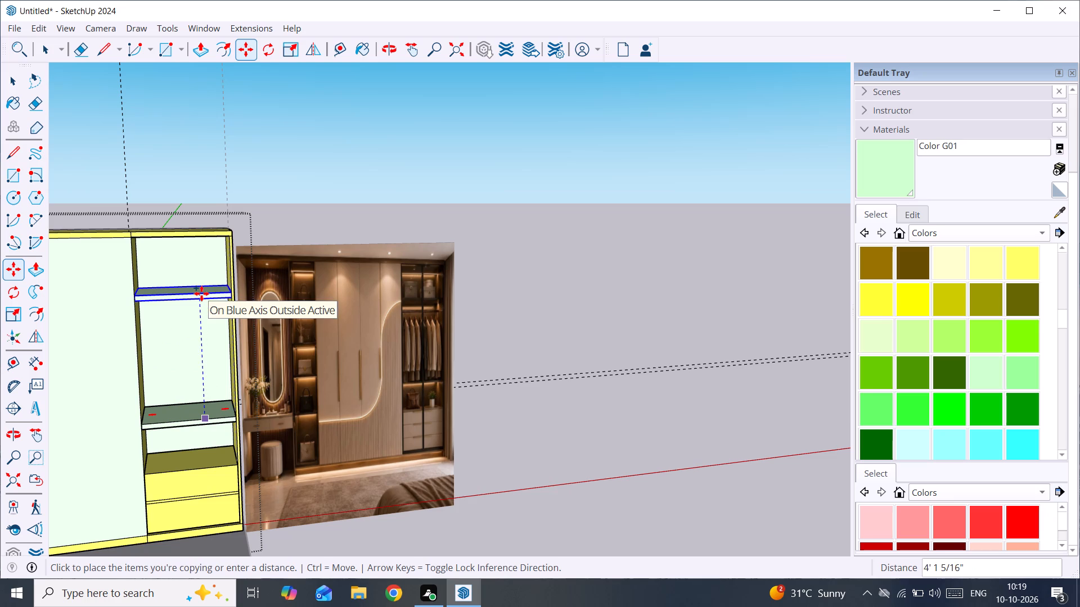
key("Up")
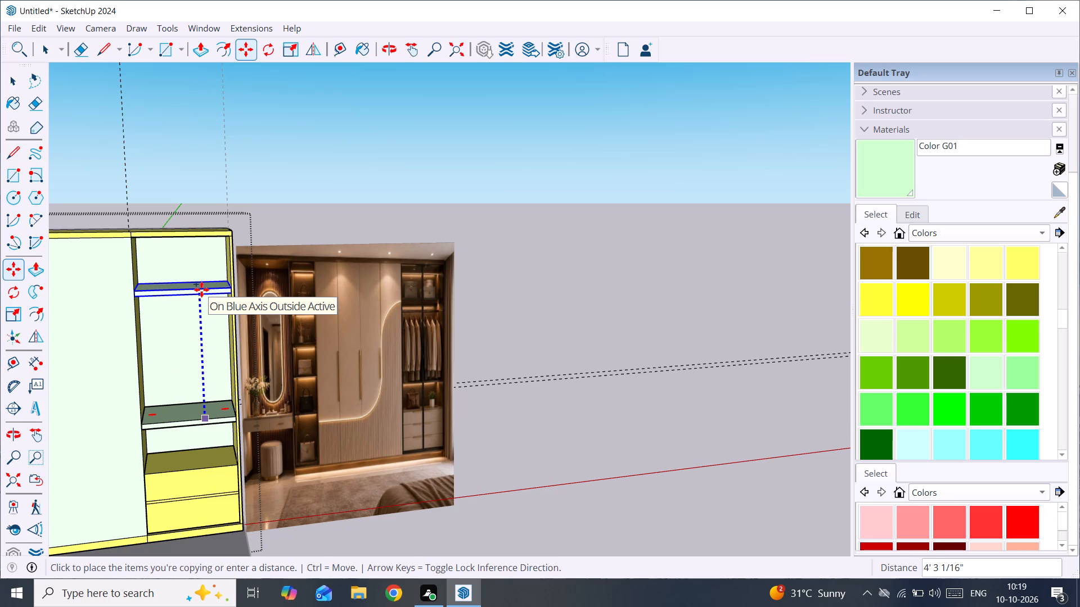
left_click(202, 292)
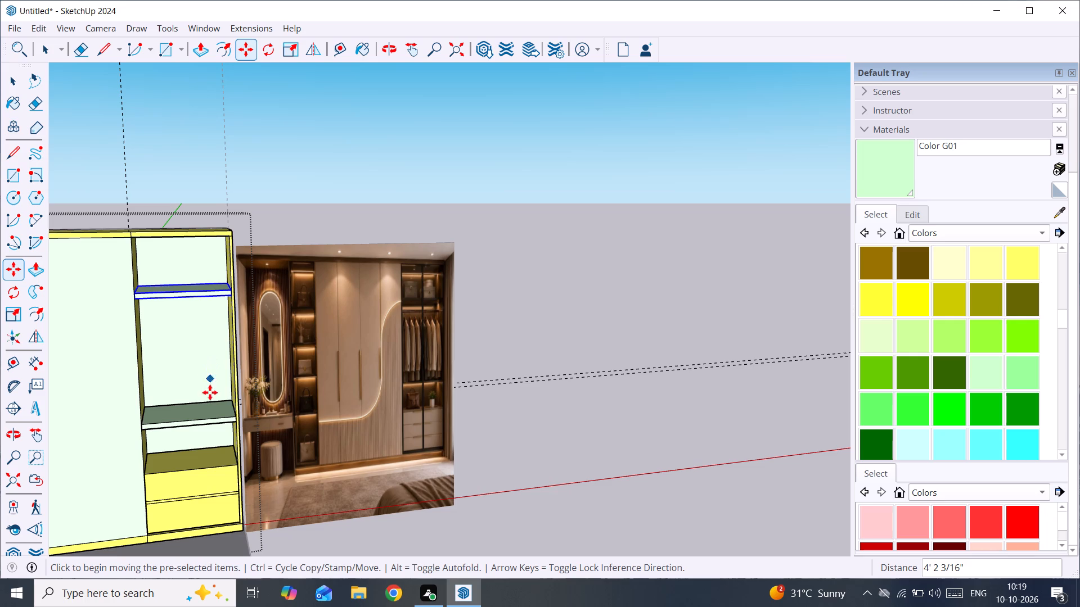
left_click_drag(215, 408, 218, 423)
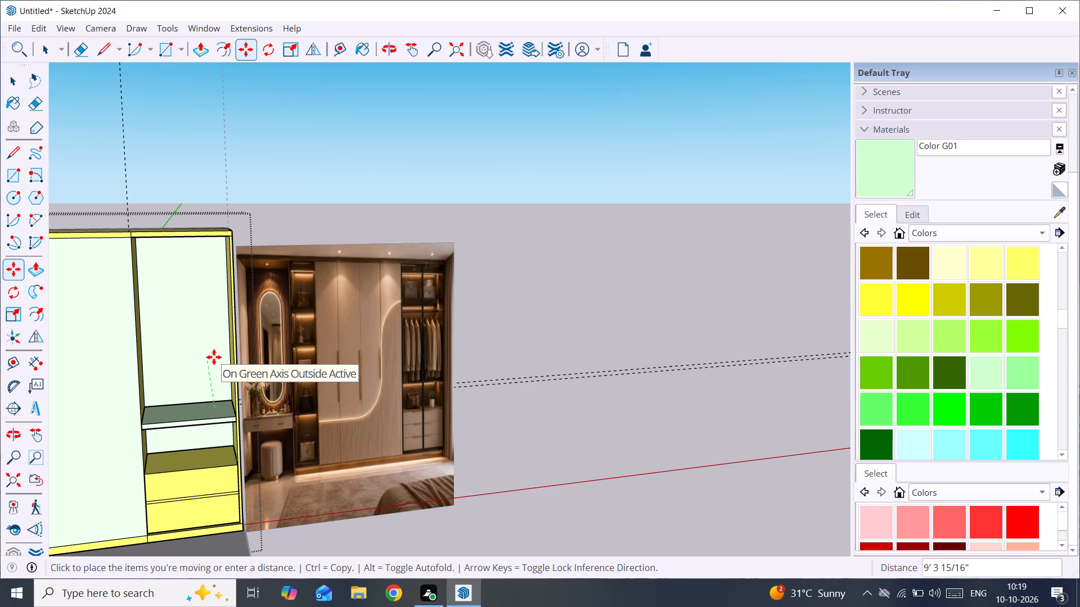
key("space")
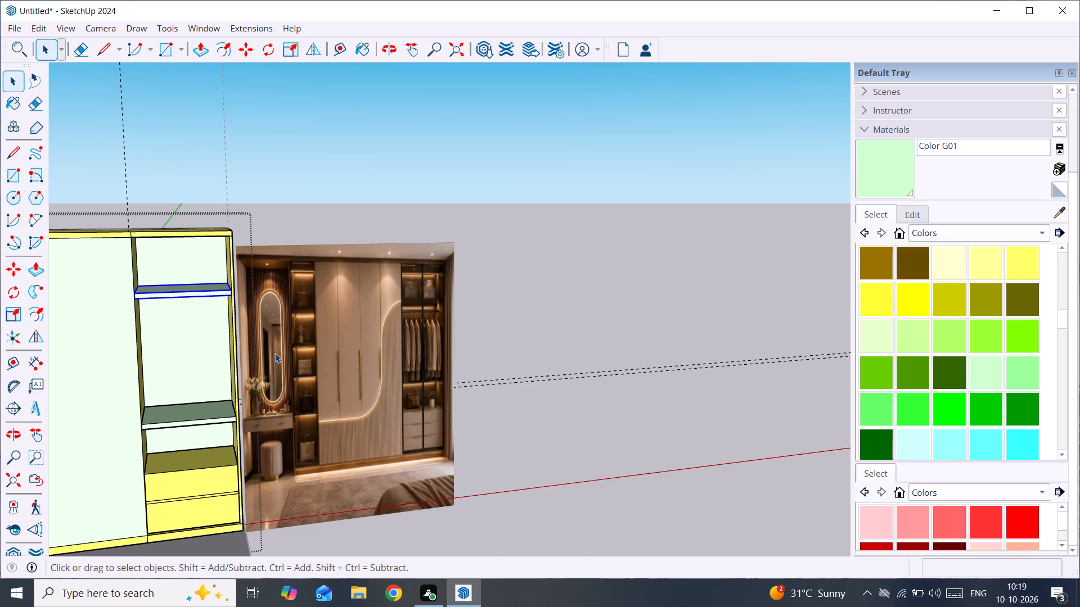
Paint the drawer block in the right compartment with Color E01.
scroll(202, 324, "down", 4)
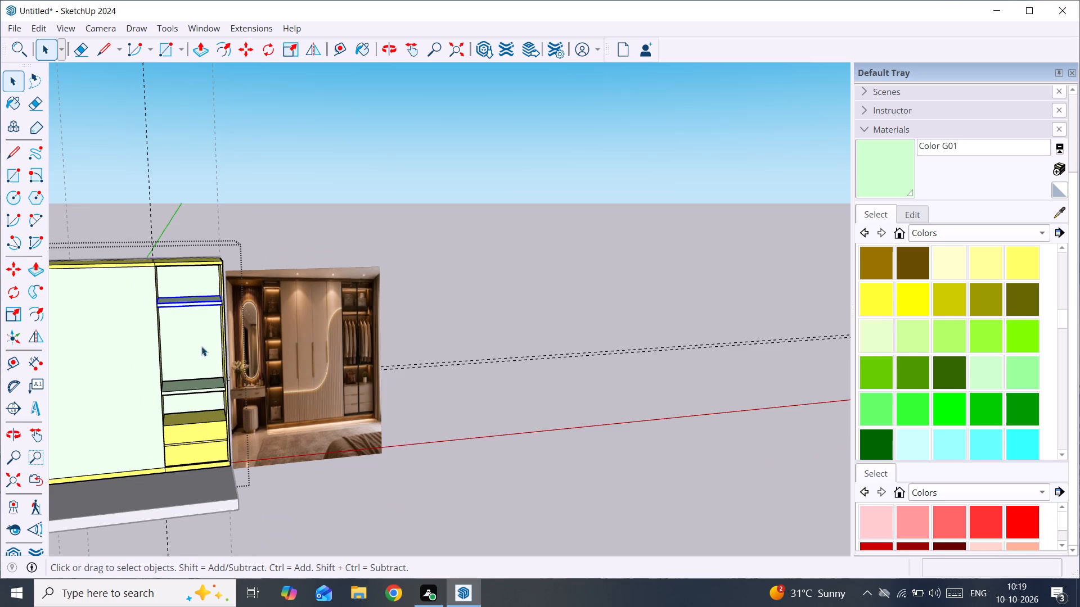
scroll(199, 427, "up", 5)
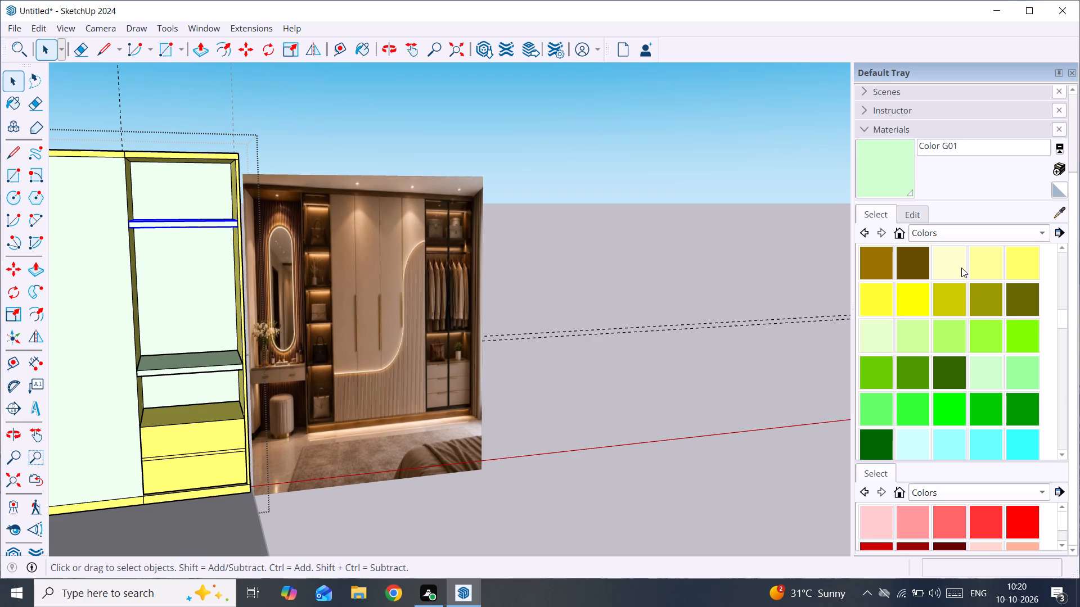
left_click(961, 268)
left_click(214, 445)
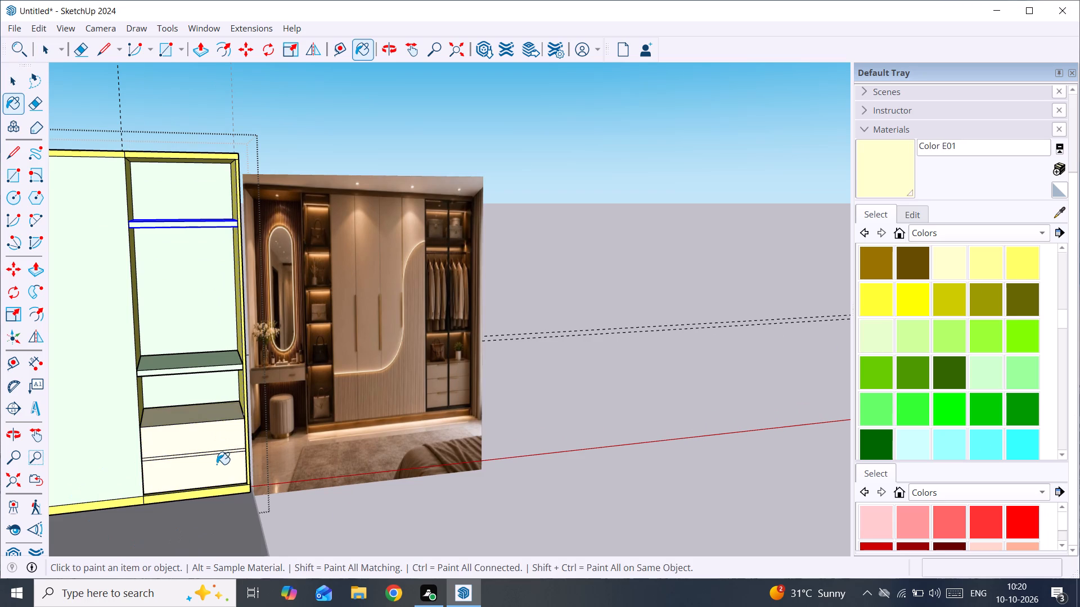
Paint the lower shelf's top and front faces with Color E01 inside its group.
left_click(214, 370)
left_click(212, 361)
left_click(212, 361)
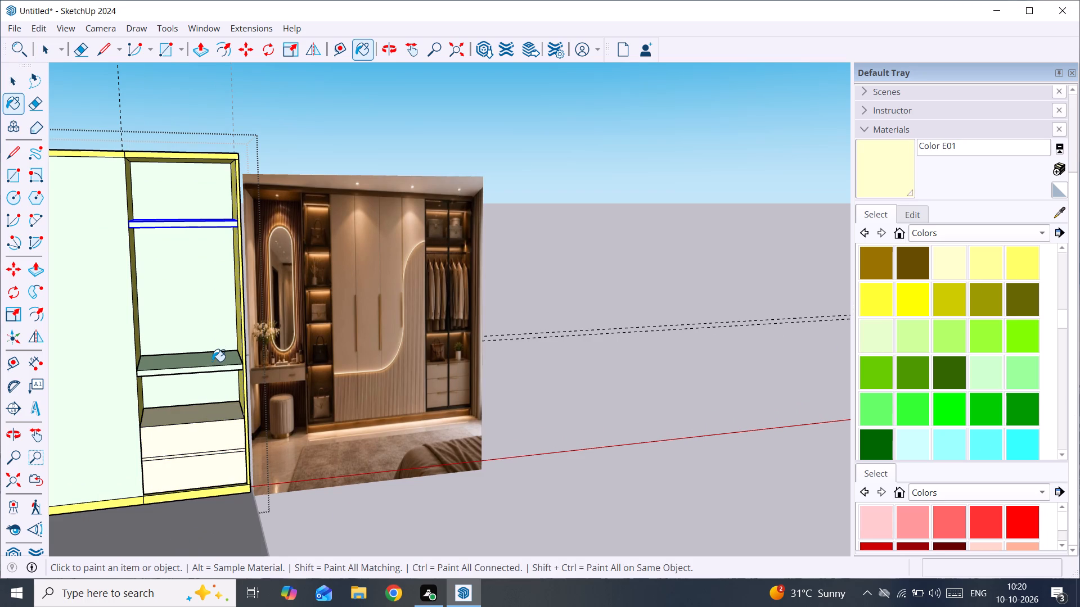
key("space")
double_click(212, 361)
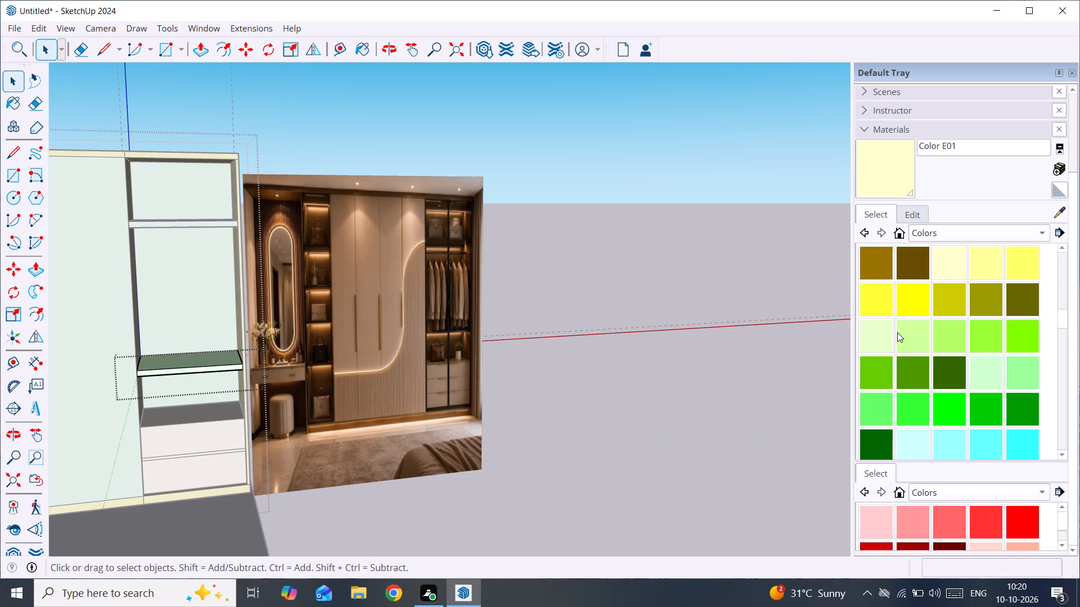
left_click_drag(1079, 279, 951, 289)
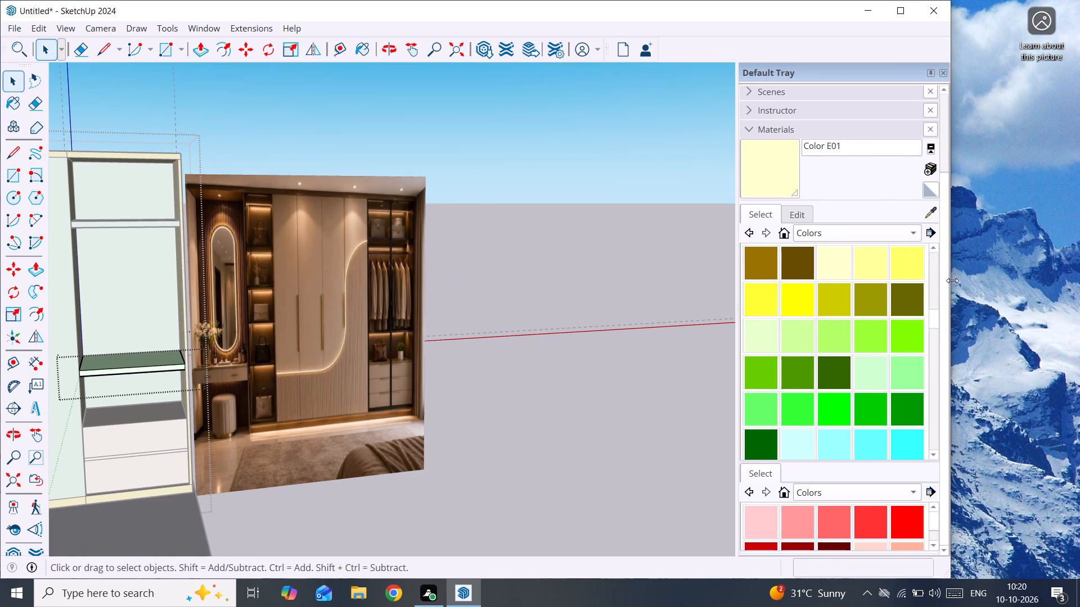
left_click_drag(949, 250, 1006, 237)
left_click(902, 16)
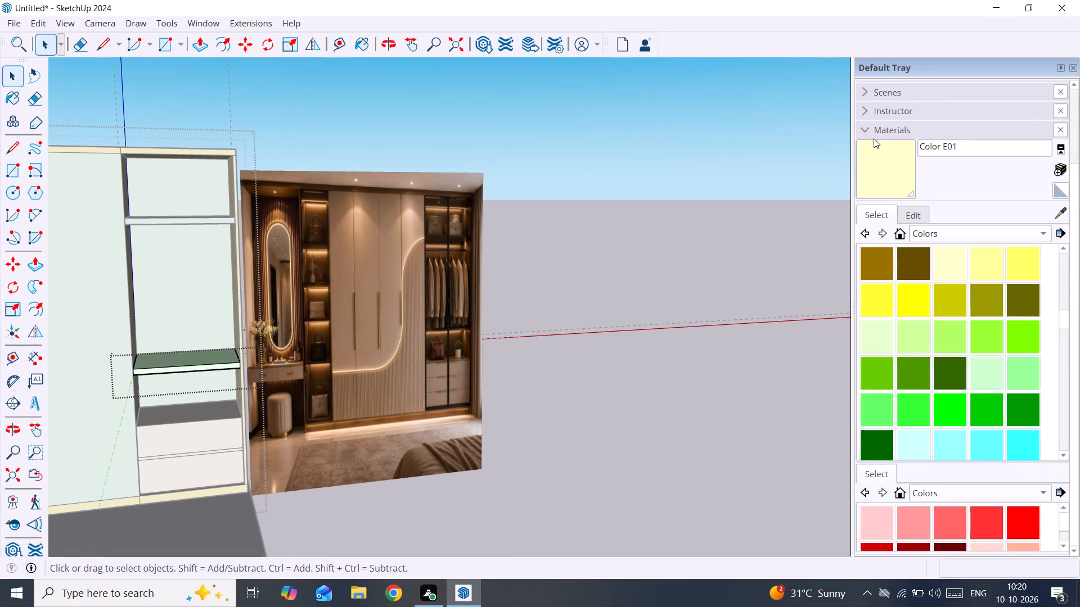
left_click(958, 267)
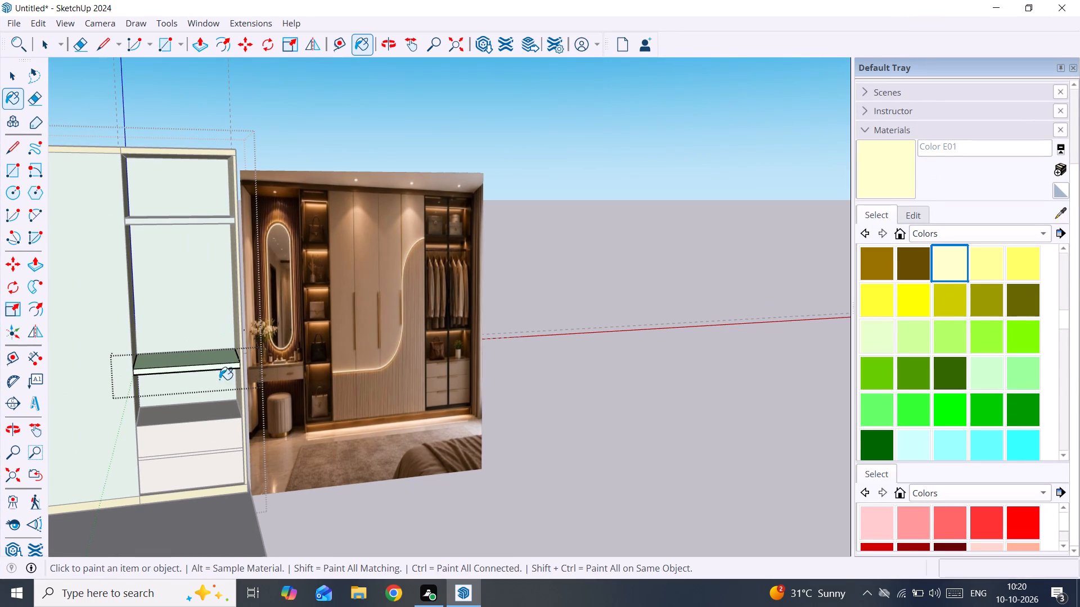
left_click(221, 357)
left_click(219, 361)
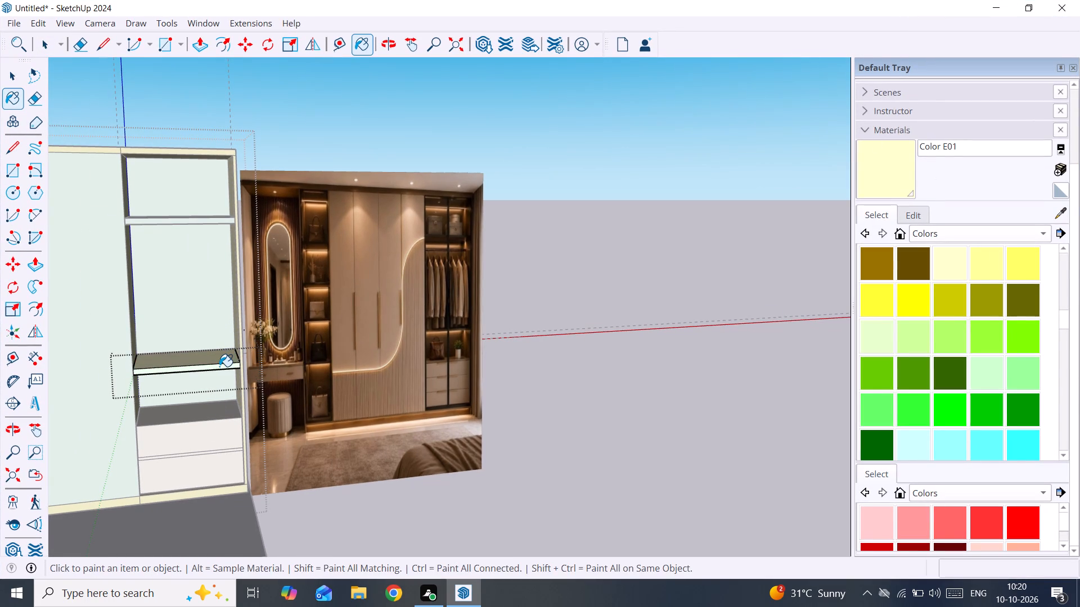
left_click(219, 366)
key("space")
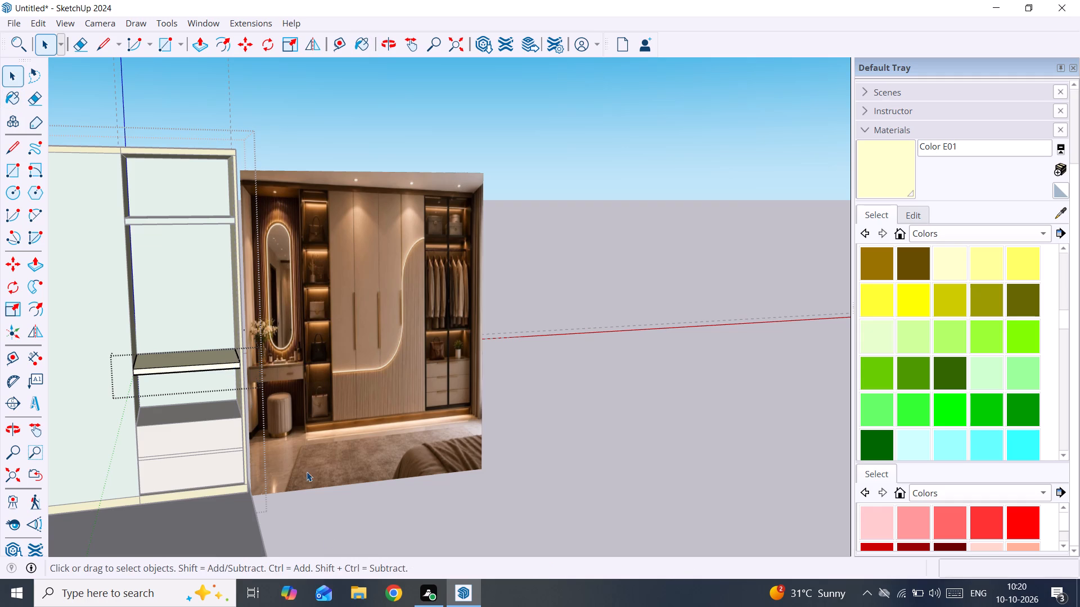
left_click(354, 582)
left_click(345, 551)
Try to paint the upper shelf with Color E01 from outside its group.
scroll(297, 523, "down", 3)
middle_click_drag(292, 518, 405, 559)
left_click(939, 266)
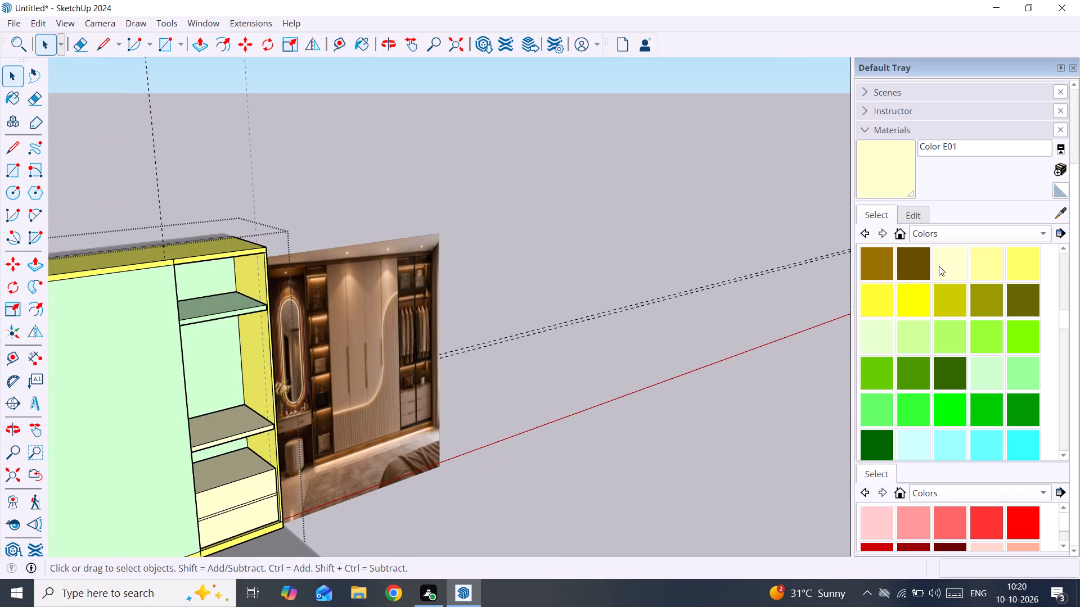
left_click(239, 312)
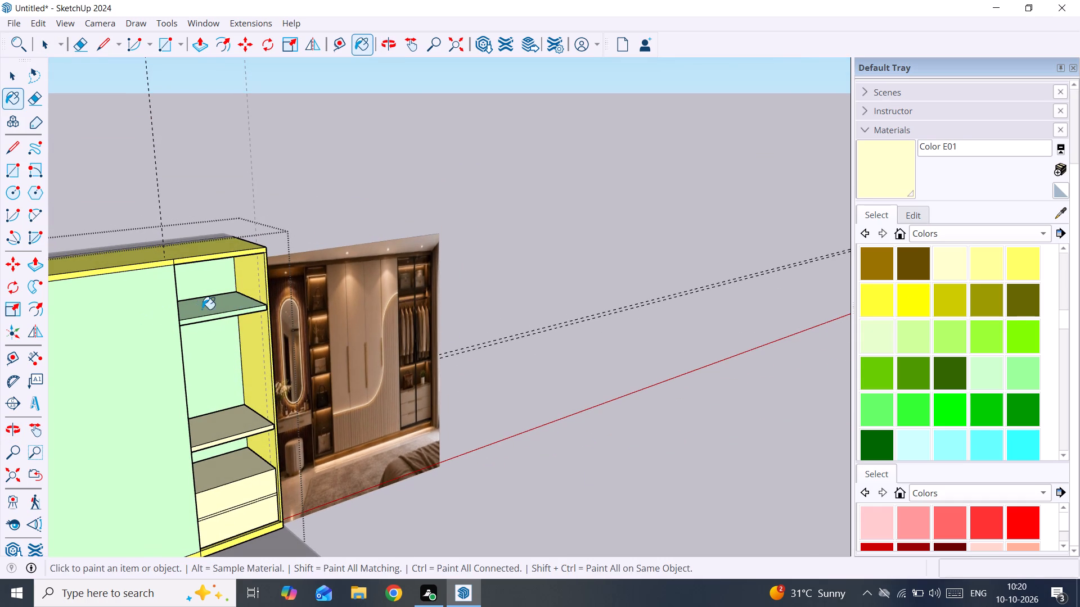
Paint the large panel beside the right compartment with Color E01.
left_click(107, 334)
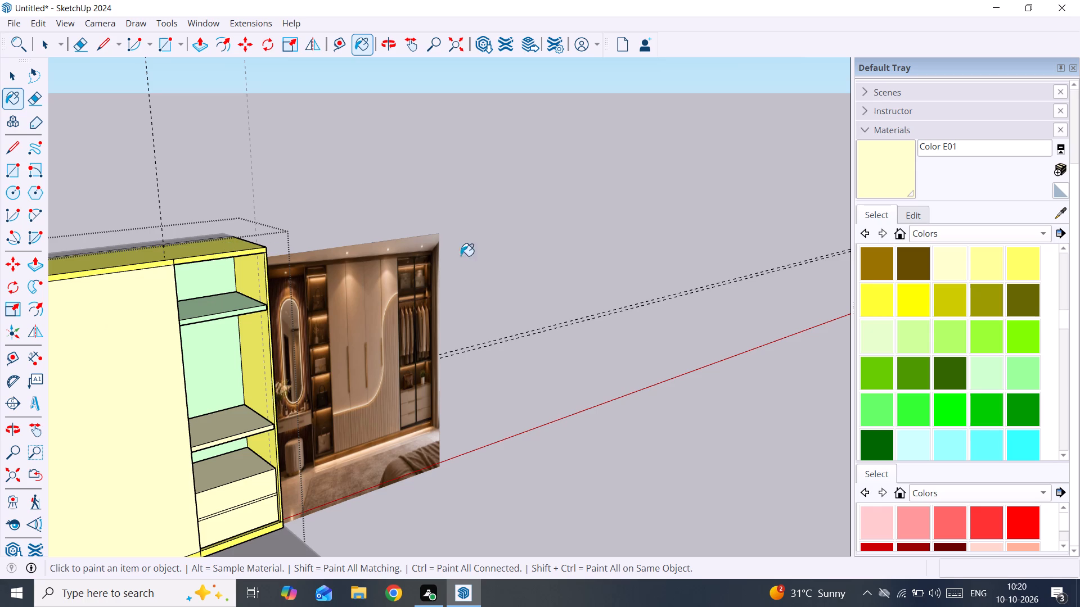
left_click(962, 265)
left_click(139, 431)
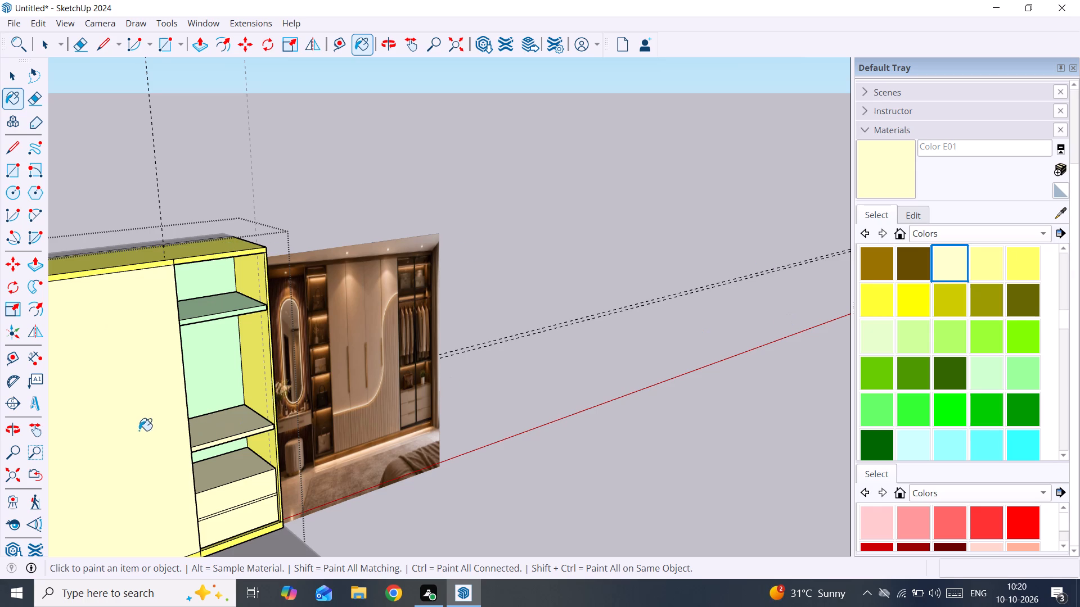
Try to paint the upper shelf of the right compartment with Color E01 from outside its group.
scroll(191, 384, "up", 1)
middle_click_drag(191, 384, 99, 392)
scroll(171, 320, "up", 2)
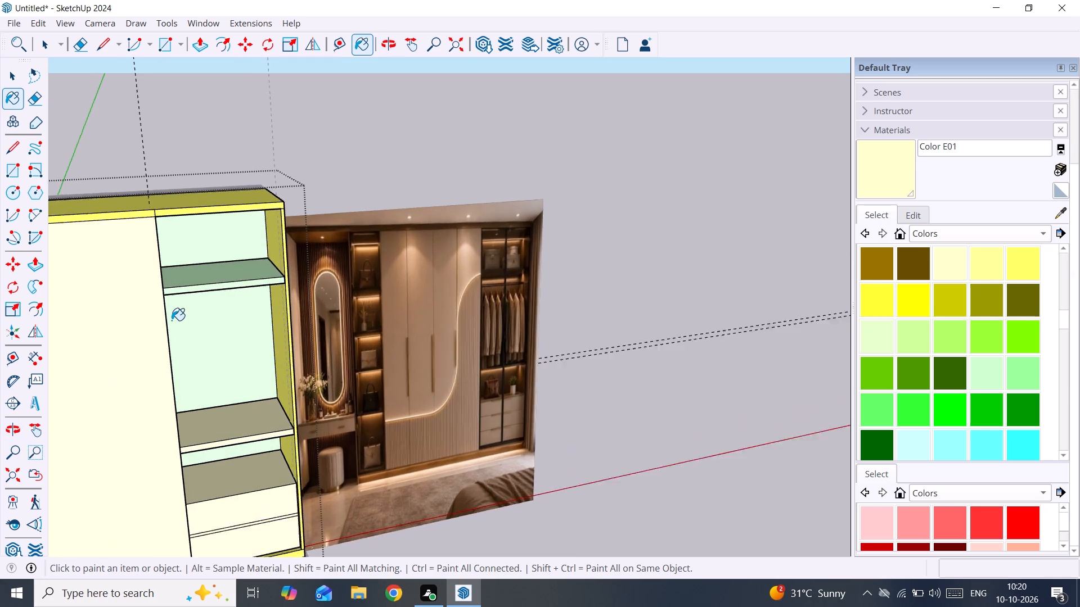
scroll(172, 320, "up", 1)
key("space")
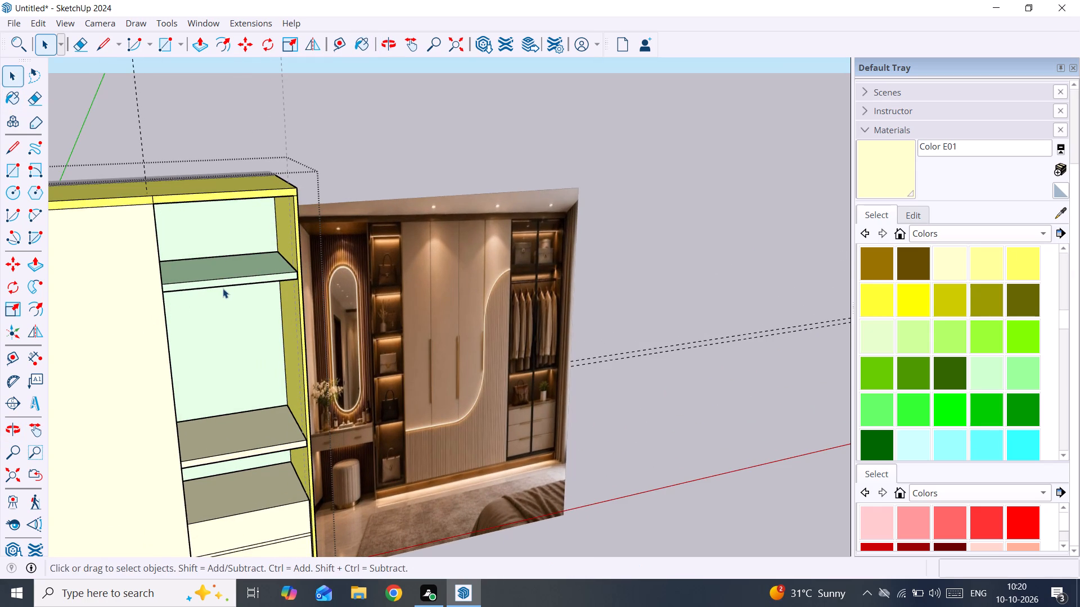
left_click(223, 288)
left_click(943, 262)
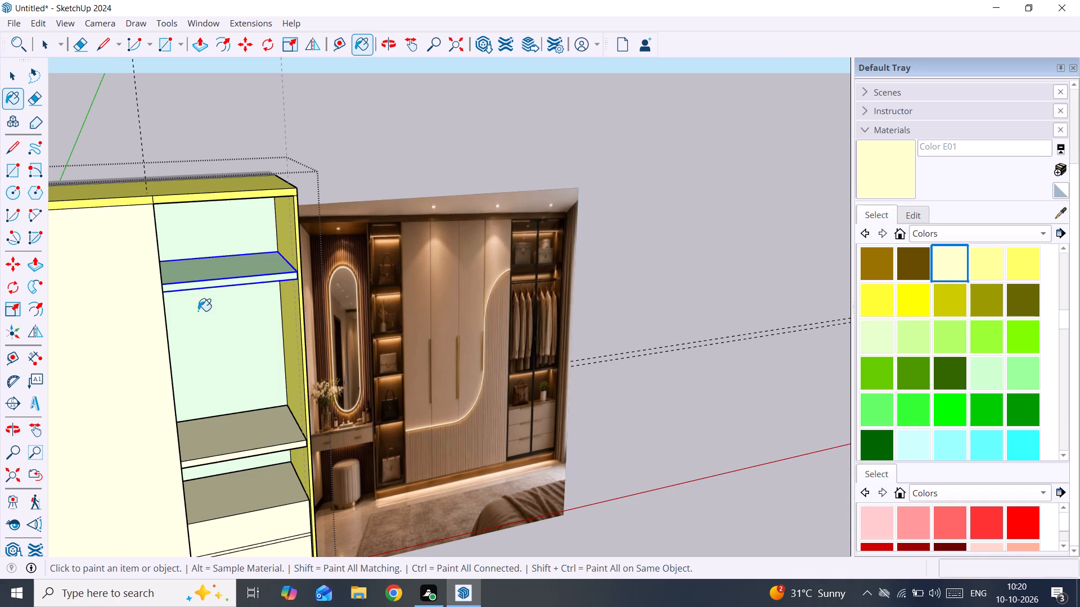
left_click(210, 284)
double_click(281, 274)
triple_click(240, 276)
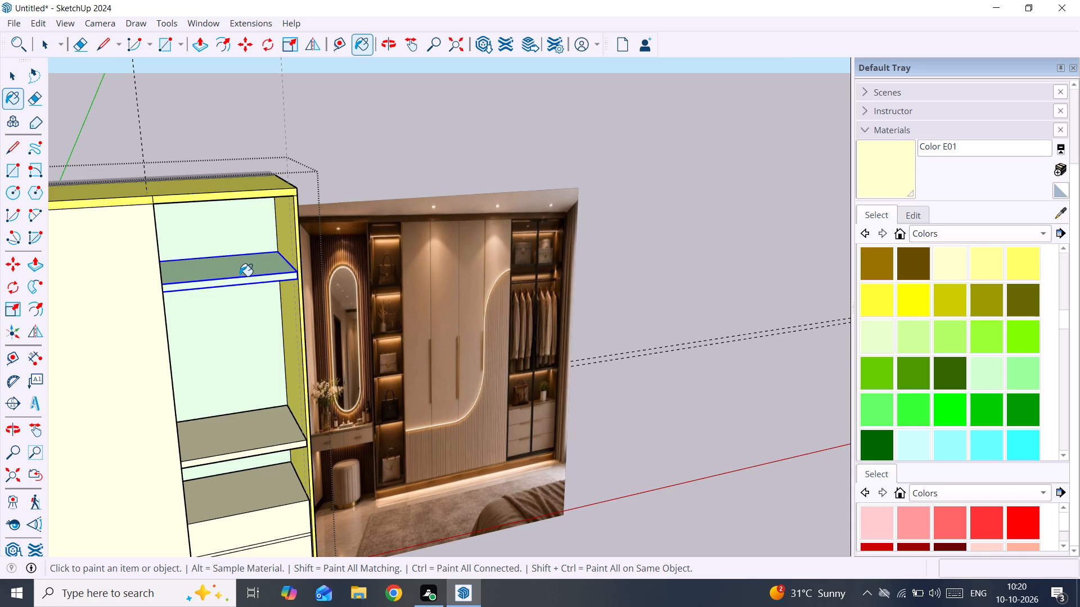
Open the upper shelf's group and paint the selected shelf faces with Color E01.
key("space")
double_click(240, 276)
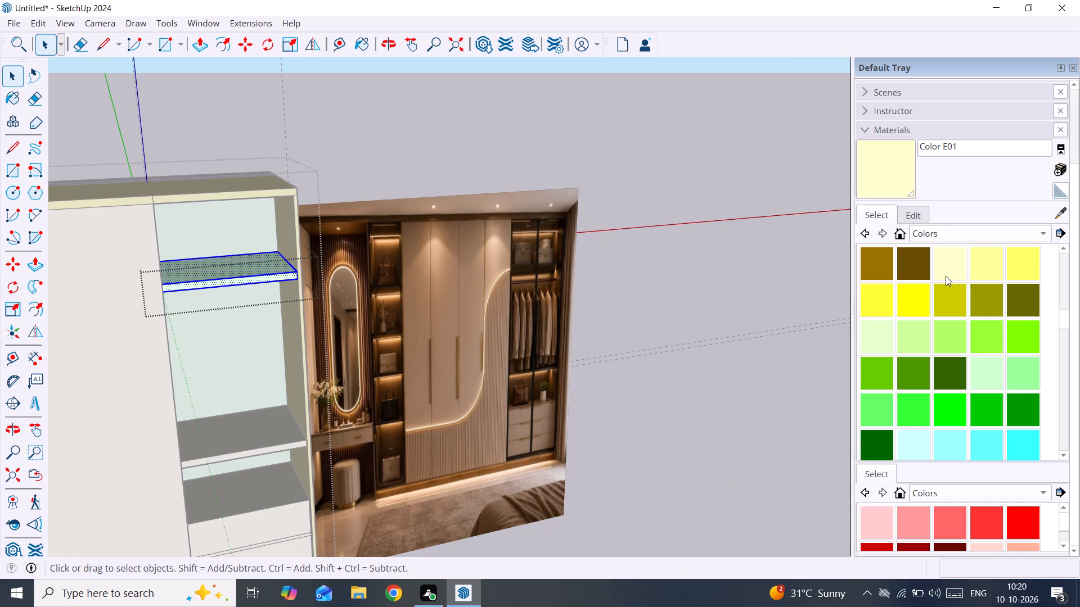
left_click(946, 276)
left_click(272, 273)
key("space")
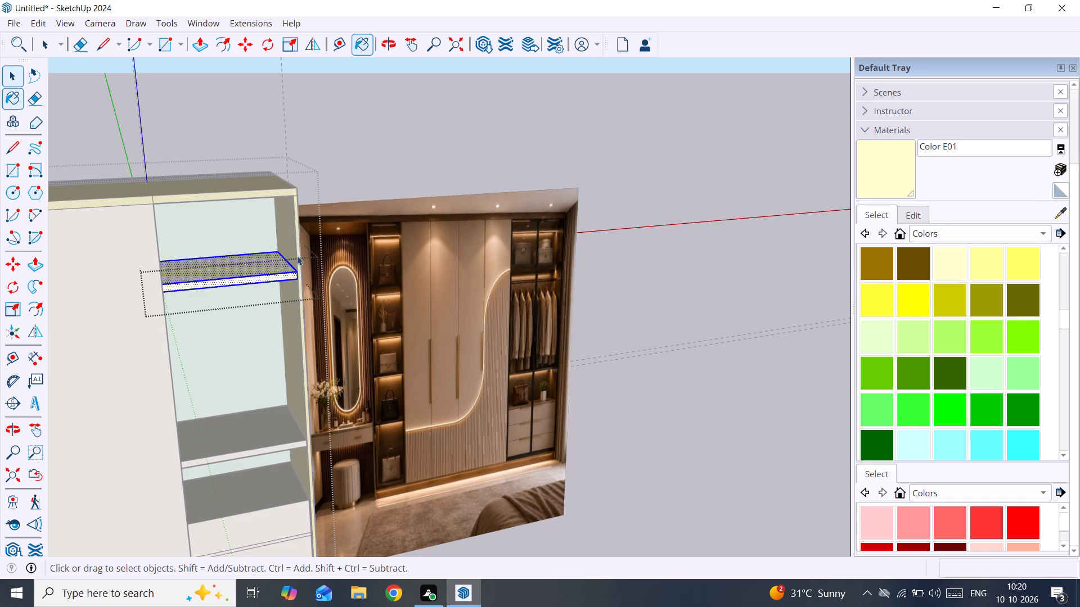
left_click(384, 169)
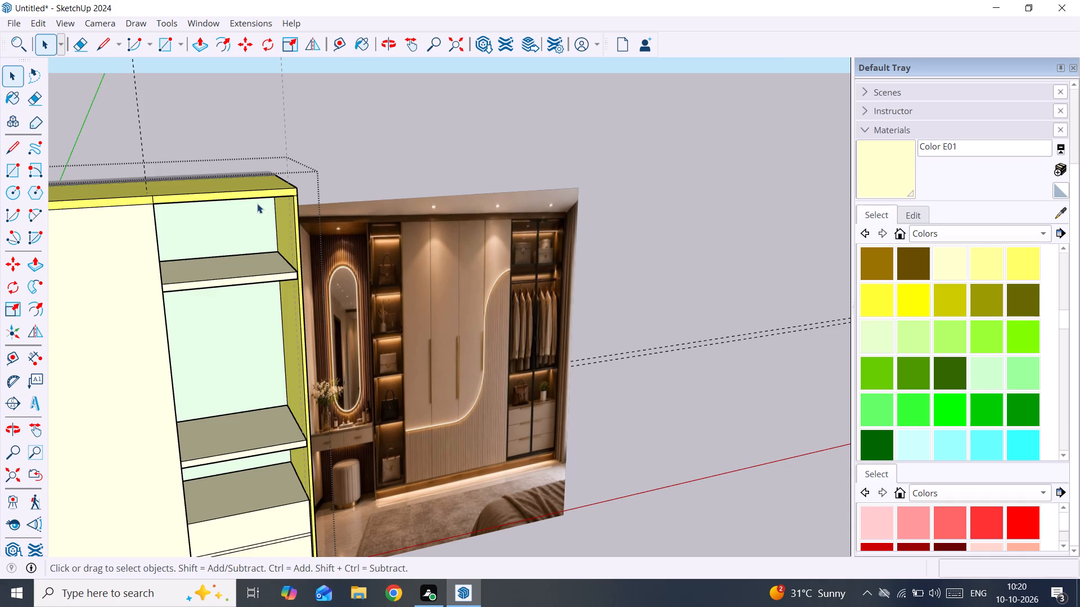
Paint the right compartment's back panel behind the upper shelves with Color E01.
left_click(255, 203)
left_click(955, 262)
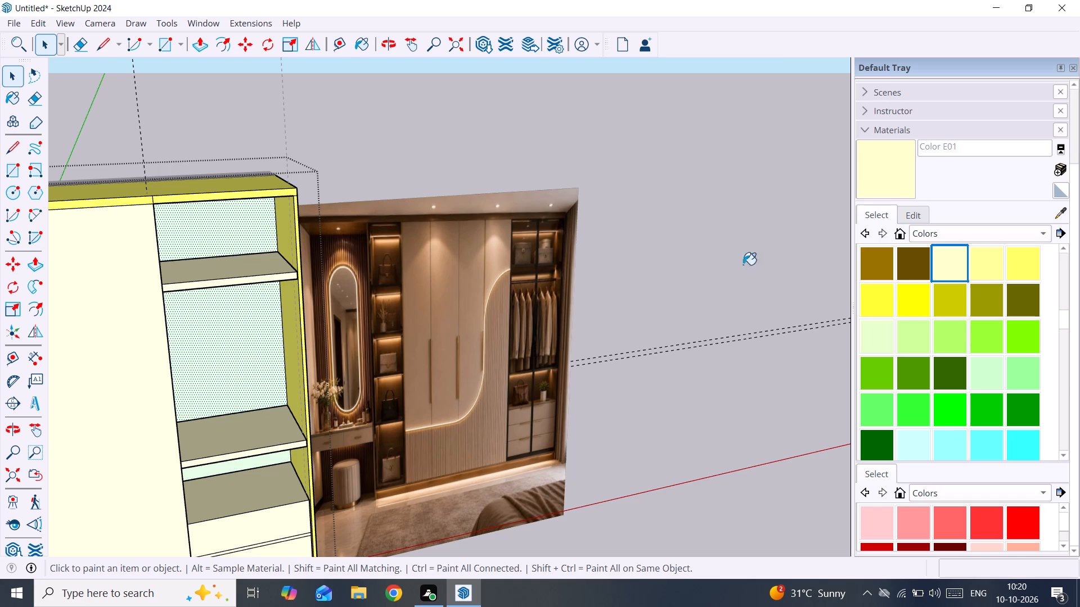
left_click(217, 237)
key("space")
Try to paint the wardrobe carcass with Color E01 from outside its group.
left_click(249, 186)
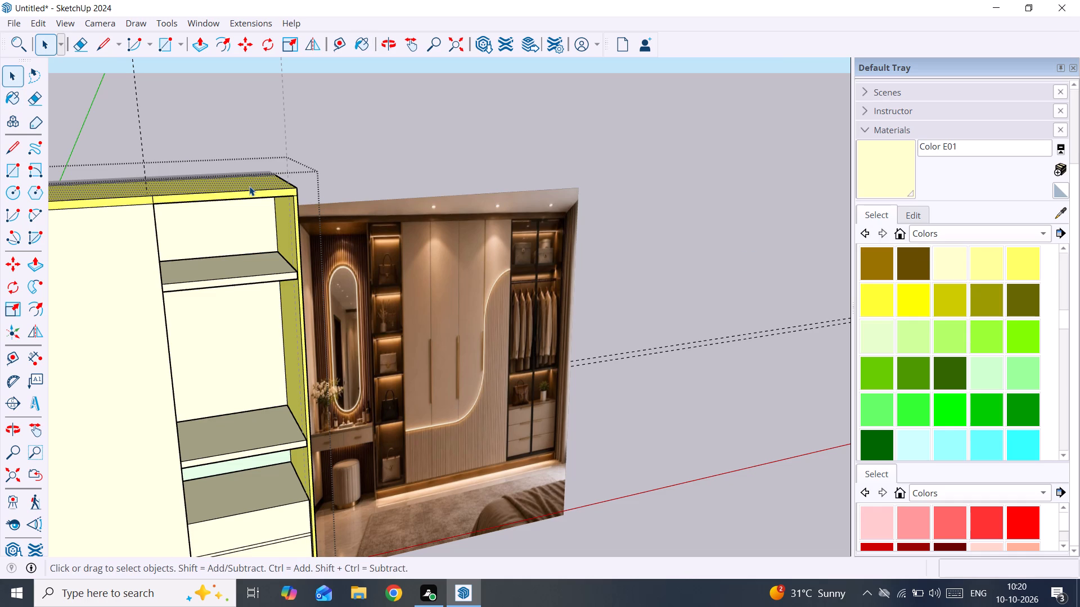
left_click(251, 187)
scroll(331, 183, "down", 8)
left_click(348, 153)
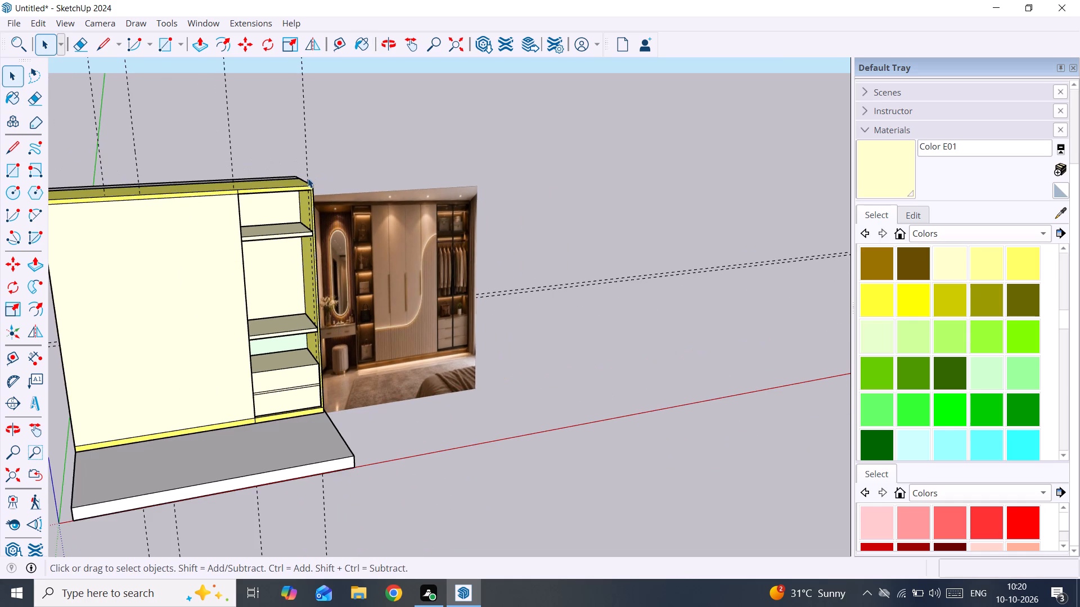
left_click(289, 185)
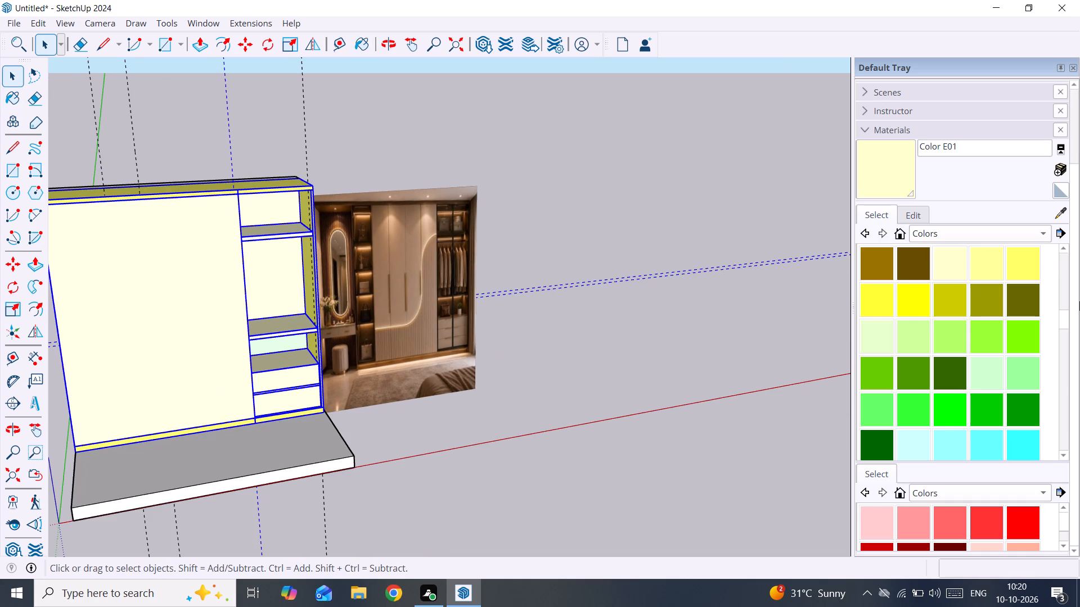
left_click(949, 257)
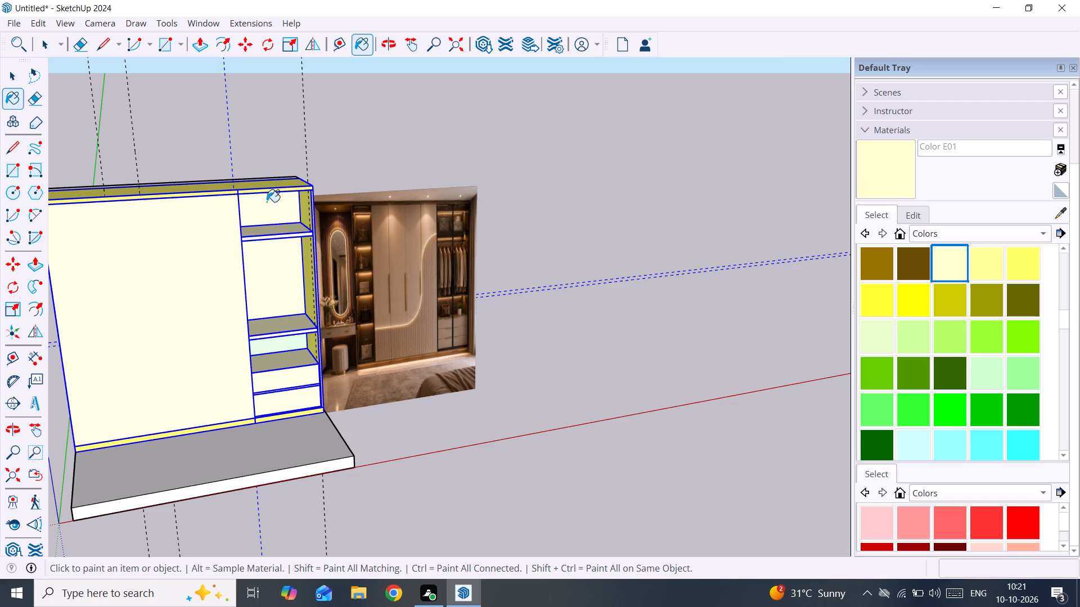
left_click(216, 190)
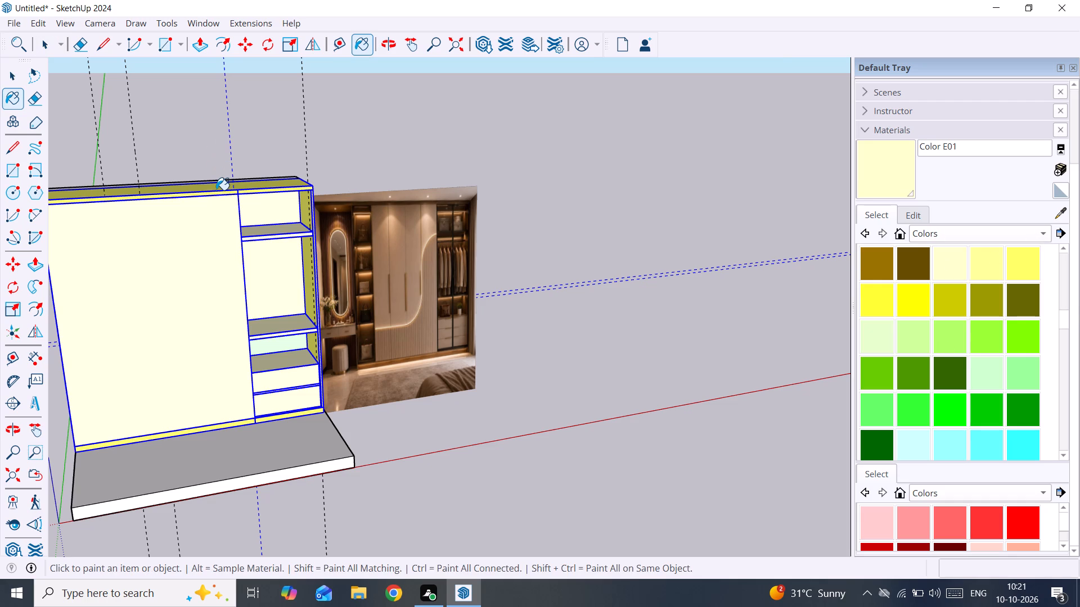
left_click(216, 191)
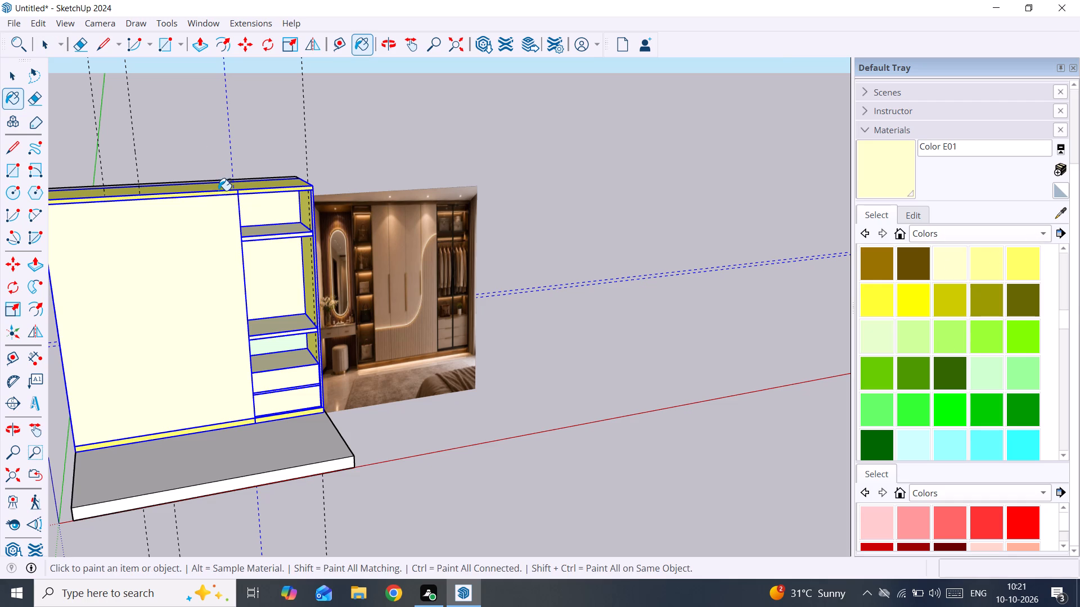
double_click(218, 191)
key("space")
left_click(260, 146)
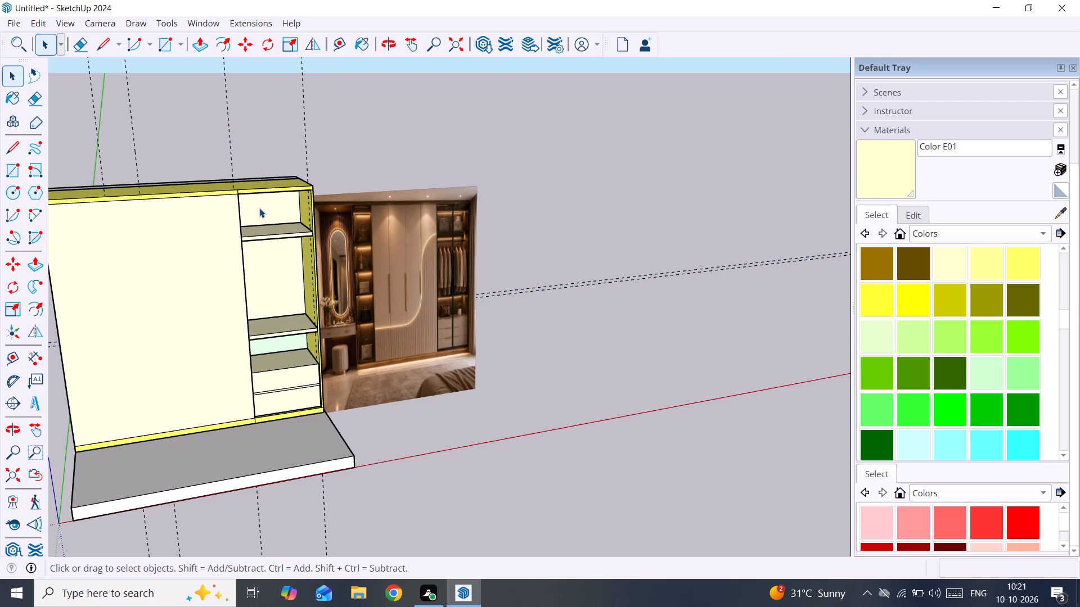
Inside the wardrobe group, paint the carcass's top face and both front edge strips along the top with Color E01.
scroll(259, 208, "up", 3)
double_click(269, 181)
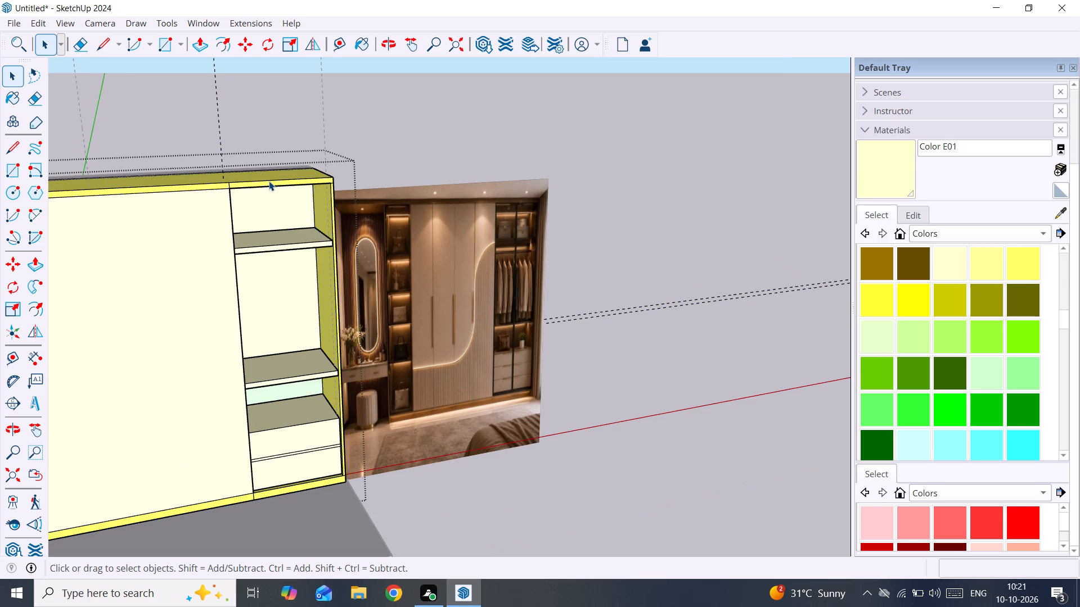
left_click(269, 181)
left_click(246, 185)
scroll(247, 184, "up", 3)
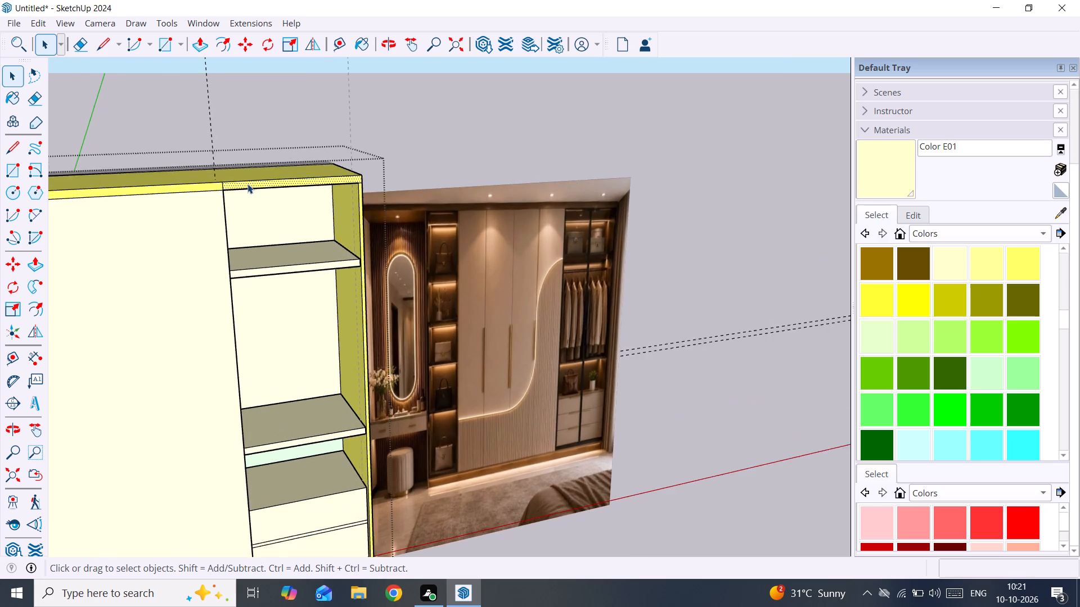
middle_click_drag(247, 184, 231, 233)
left_click(245, 193)
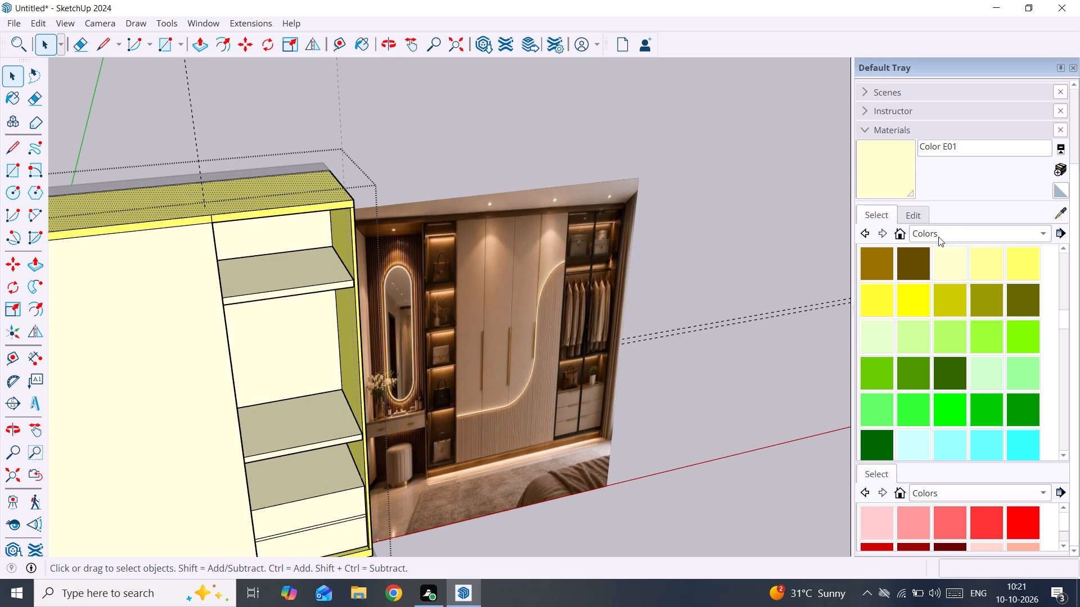
left_click(940, 250)
left_click(248, 209)
scroll(252, 211, "up", 3)
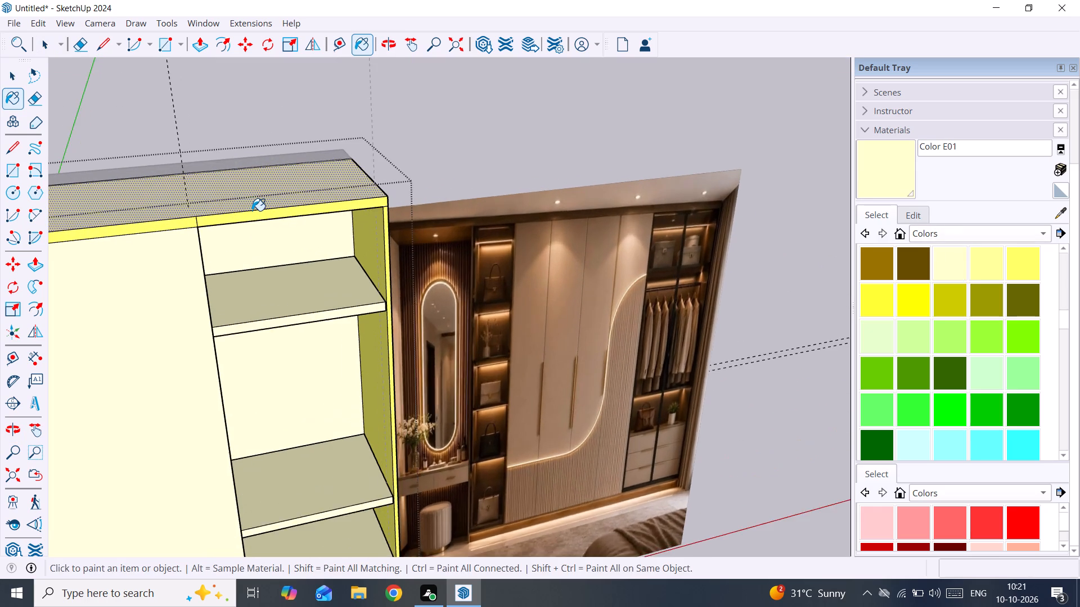
scroll(252, 211, "up", 2)
middle_click_drag(252, 211, 258, 186)
left_click(265, 198)
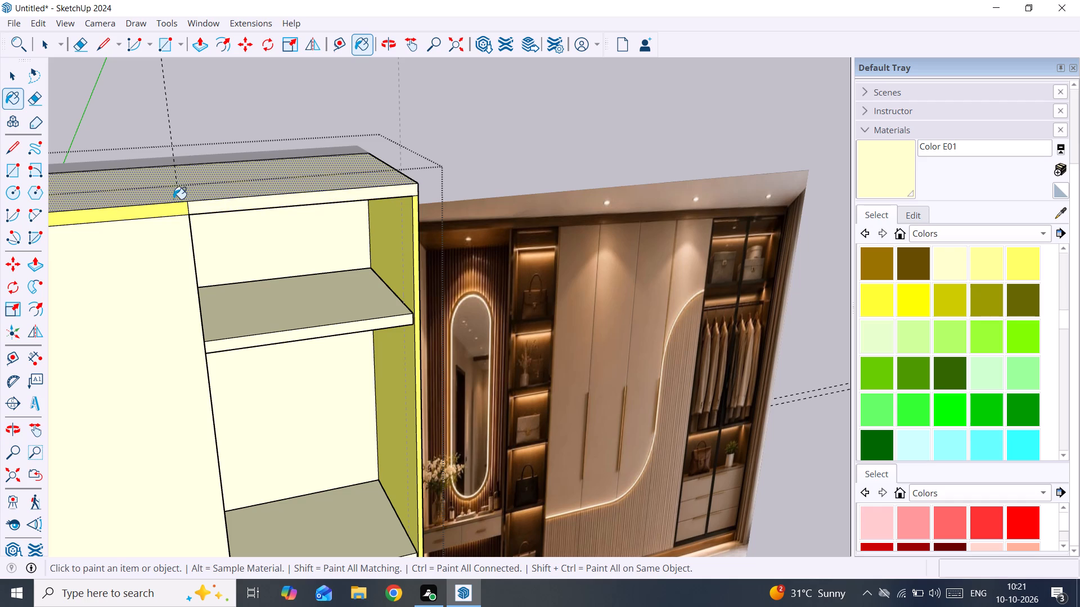
left_click(166, 212)
Paint the carcass's outer right side and the narrow strip above it with Color E01.
scroll(598, 192, "down", 2)
middle_click_drag(598, 192, 301, 232)
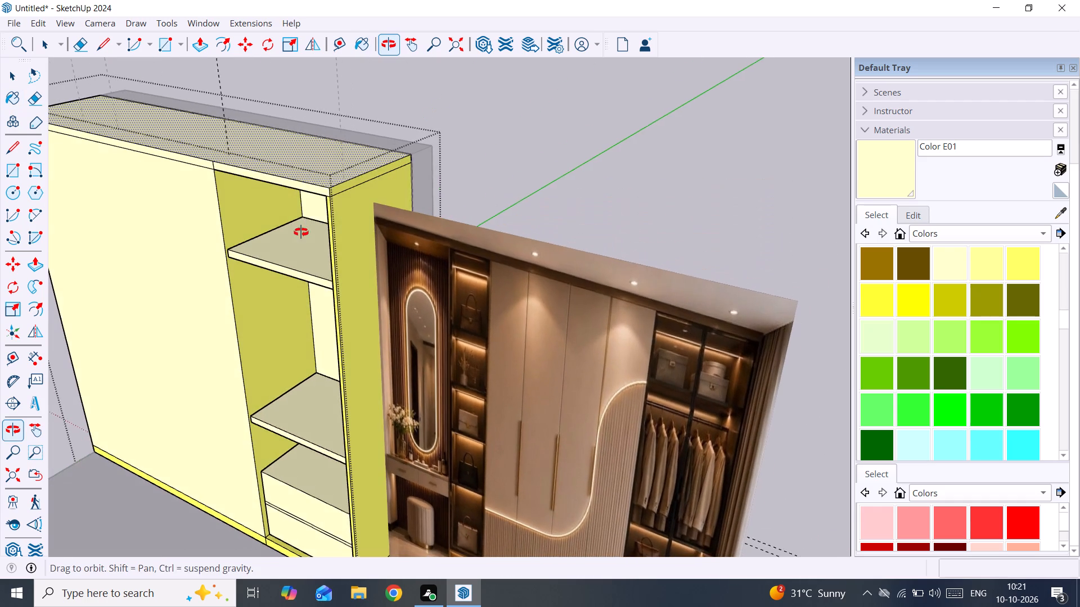
middle_click_drag(301, 232, 301, 230)
left_click(352, 215)
middle_click(340, 223)
left_click(354, 182)
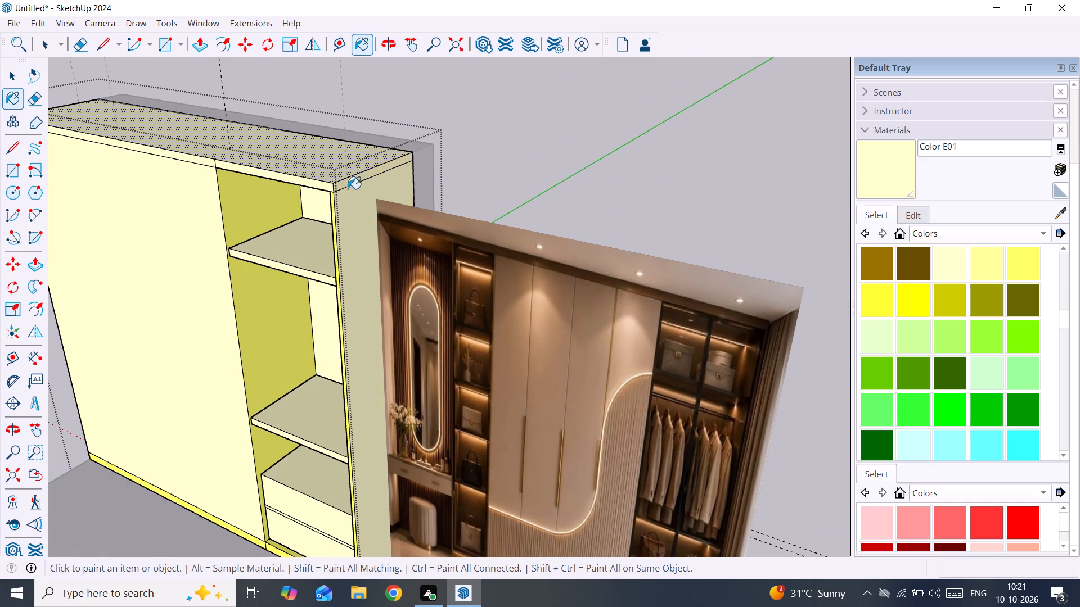
Paint the right compartment's two inner side faces and the underside of its top with Color E01.
middle_click_drag(340, 198, 429, 145)
left_click(247, 183)
left_click(273, 174)
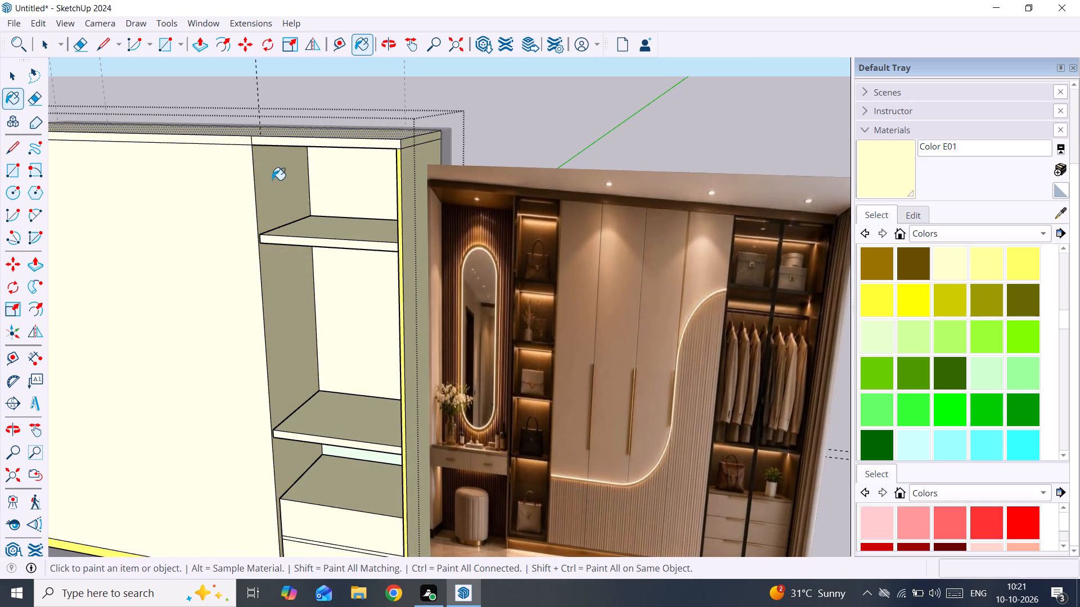
middle_click_drag(272, 183, 544, 146)
scroll(544, 146, "up", 1)
left_click(545, 146)
scroll(538, 142, "down", 3)
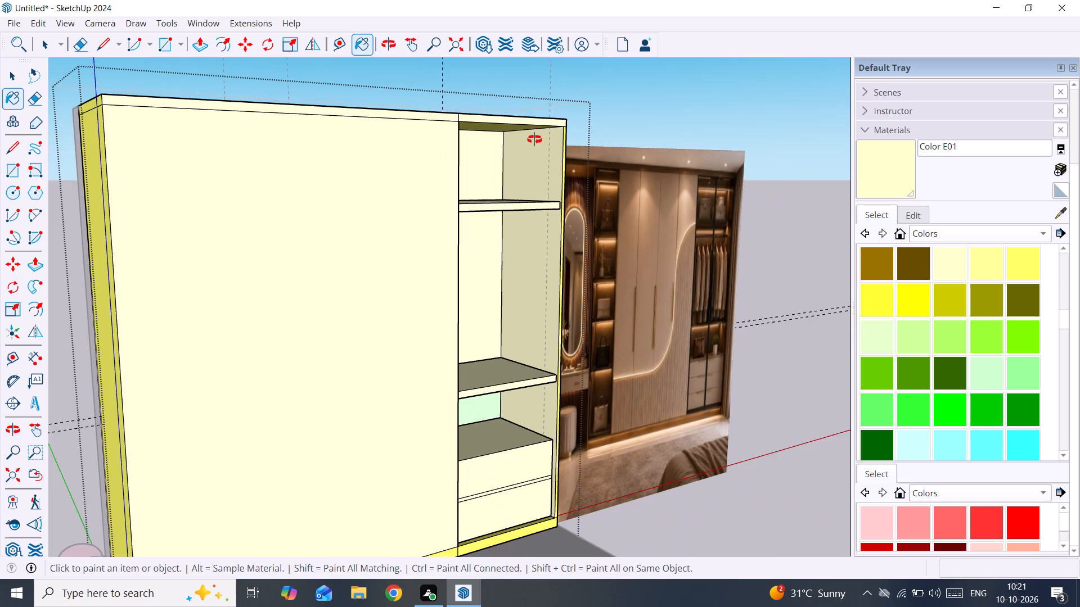
middle_click_drag(534, 139, 431, 73)
left_click(503, 132)
Paint the thin front edge of the carcass's right side panel with Color E01.
scroll(557, 160, "up", 1)
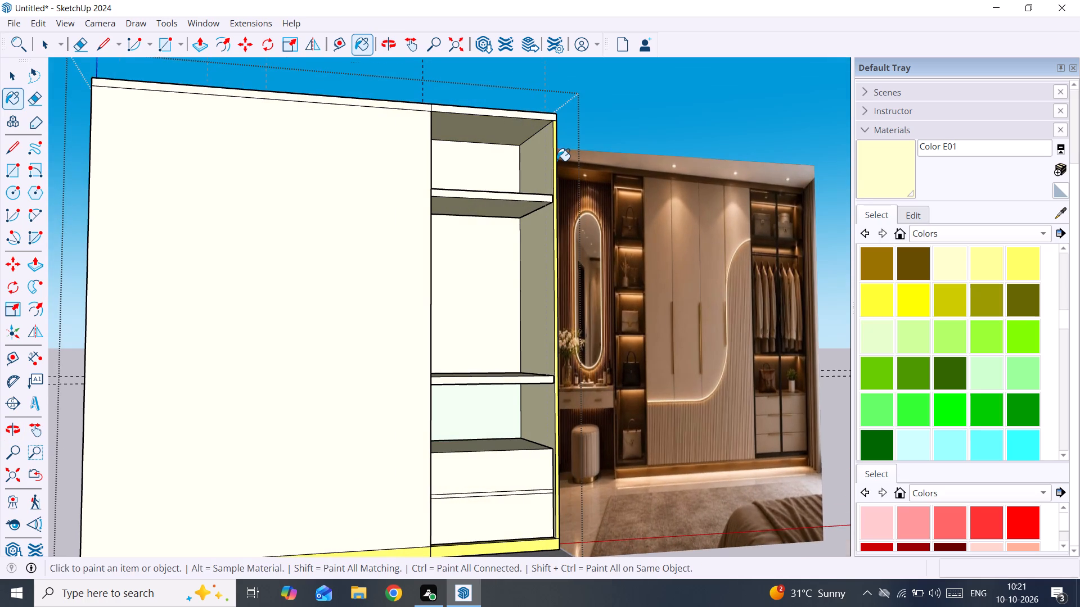
scroll(557, 161, "up", 5)
left_click(551, 155)
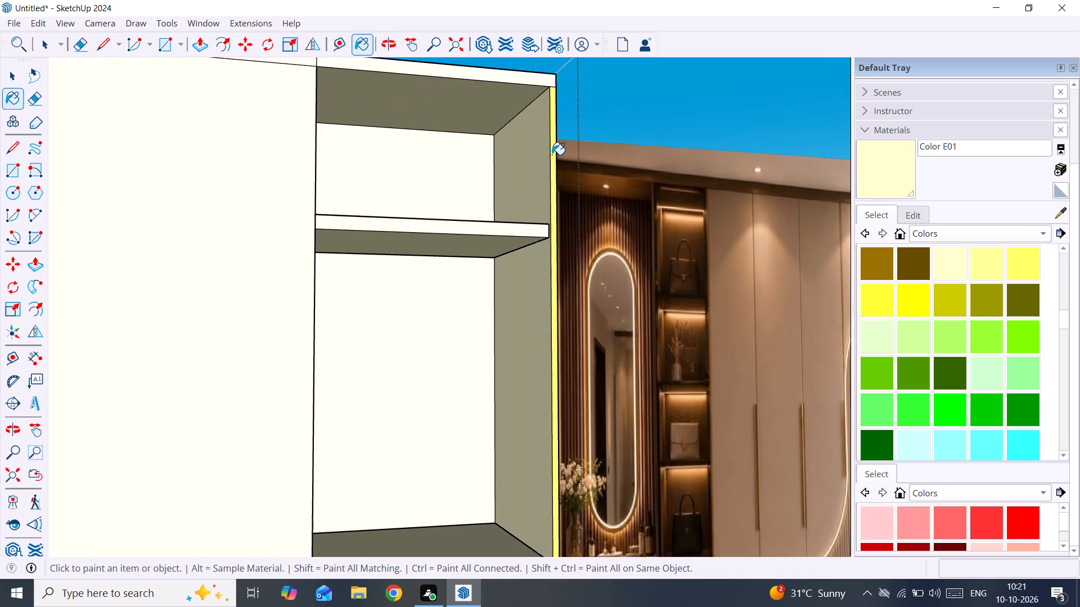
left_click(552, 155)
Paint the carcass's outer left side and the narrow strip above it with Color E01.
scroll(552, 155, "down", 13)
middle_click_drag(312, 316, 349, 317)
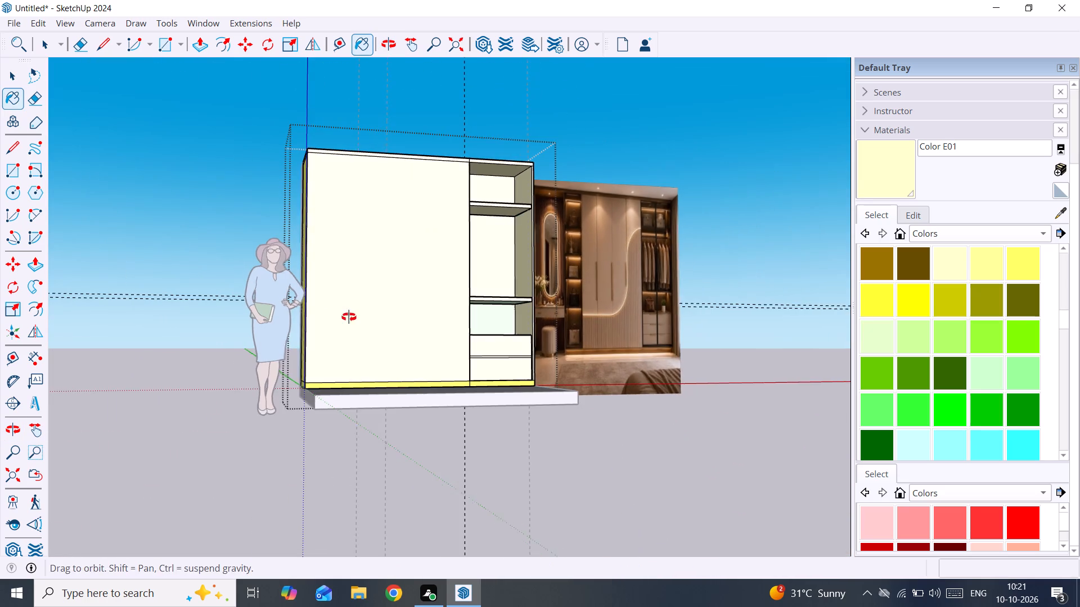
middle_click_drag(349, 317, 526, 342)
left_click(307, 220)
scroll(334, 142, "up", 4)
left_click(330, 133)
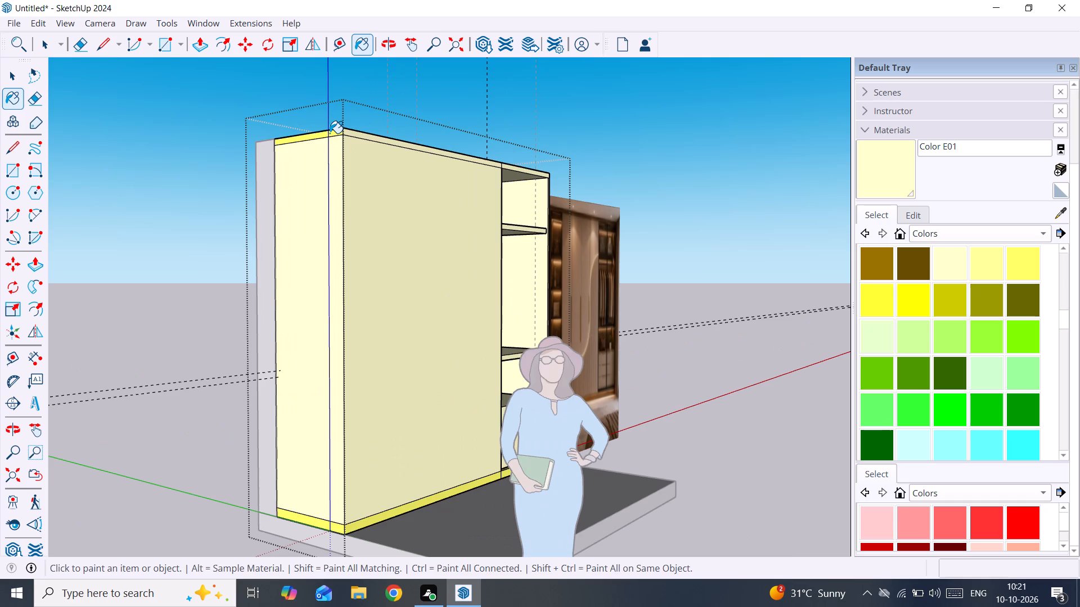
Paint the bottom strips along the carcass's front and left side with Color E01.
middle_click_drag(331, 135, 203, 141)
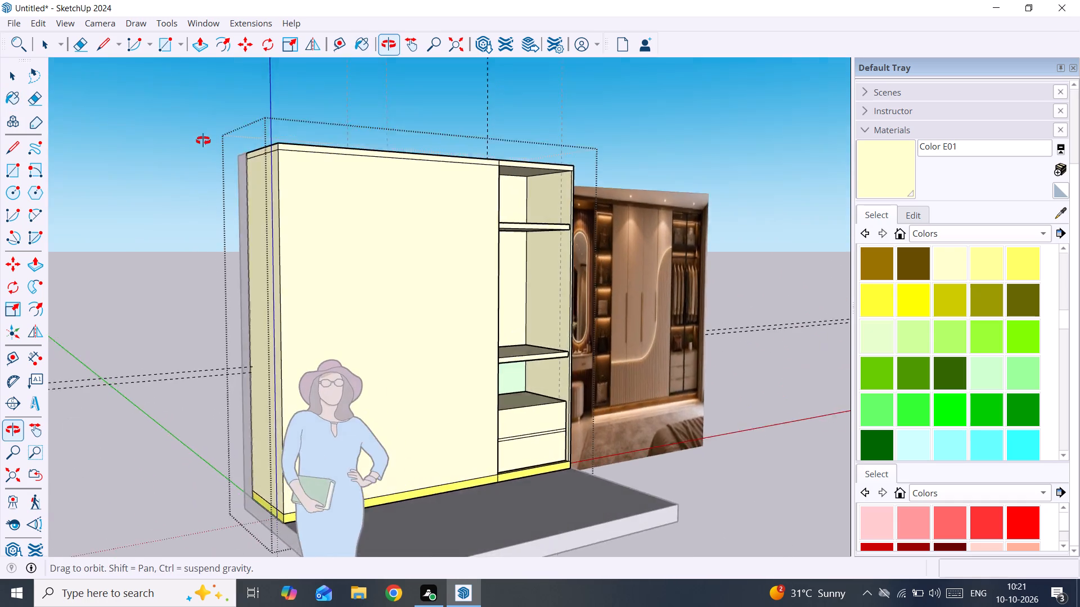
middle_click_drag(203, 141, 202, 138)
scroll(202, 138, "down", 2)
scroll(266, 210, "down", 4)
scroll(372, 403, "up", 10)
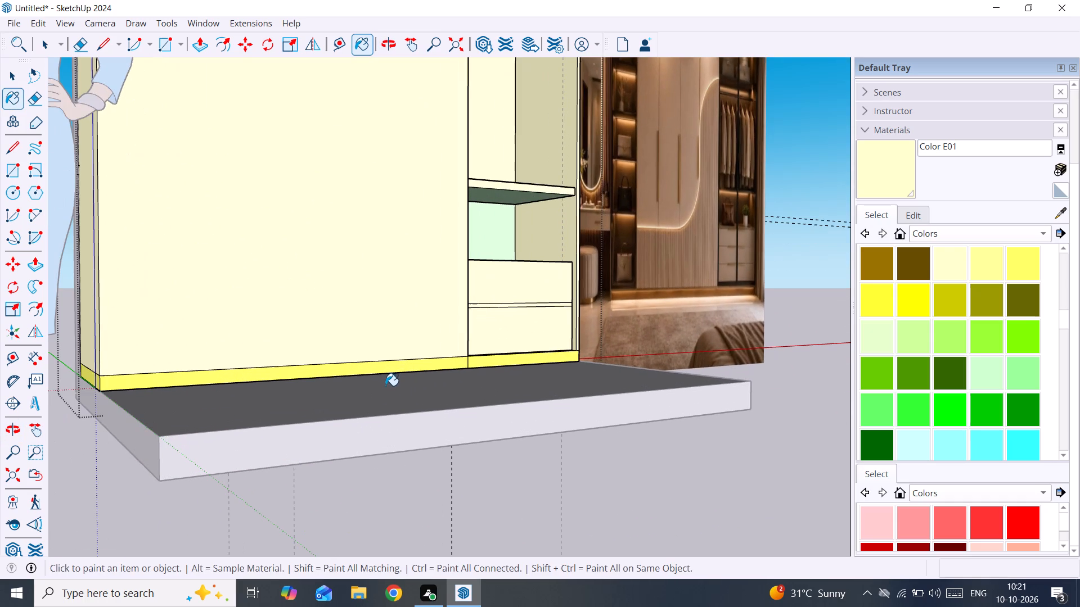
left_click(393, 364)
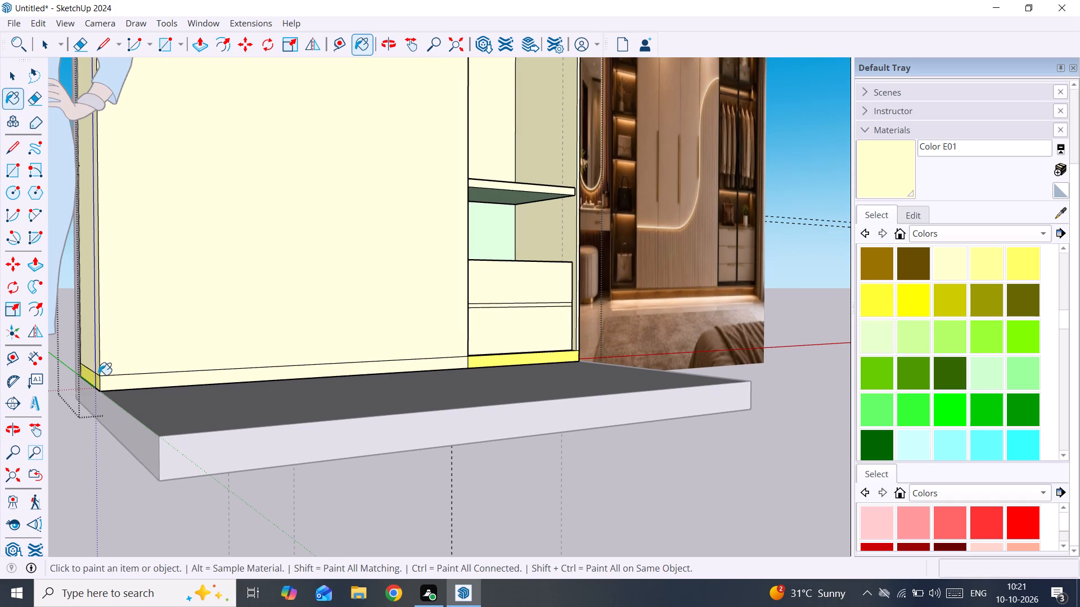
left_click(98, 378)
scroll(602, 352, "down", 3)
left_click(541, 357)
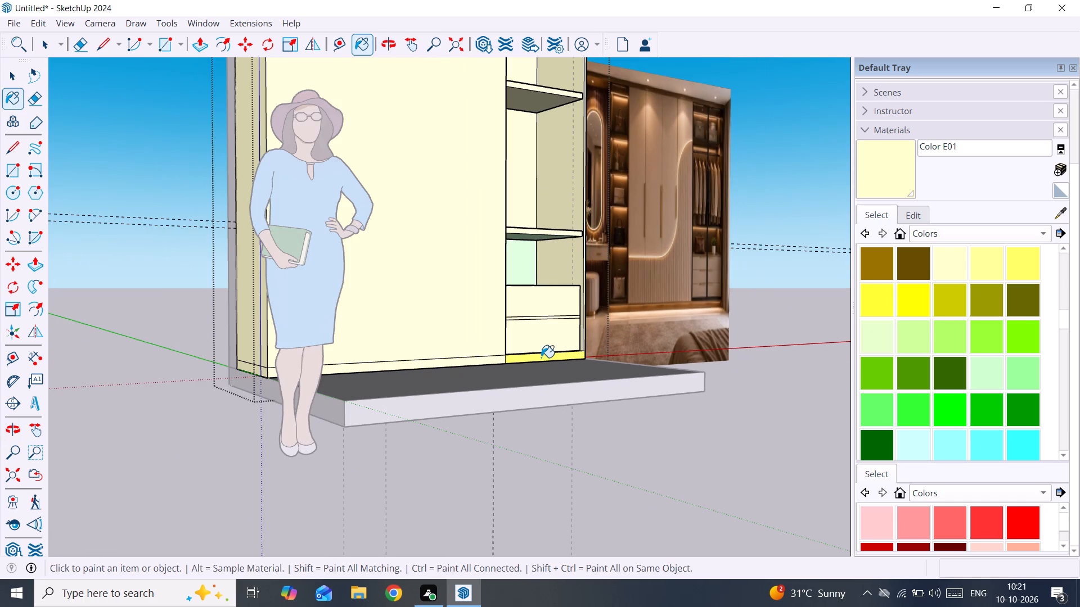
Paint the back panel between the lower shelf and the drawer block with Color E01.
middle_click_drag(541, 357, 296, 414)
scroll(298, 321, "up", 3)
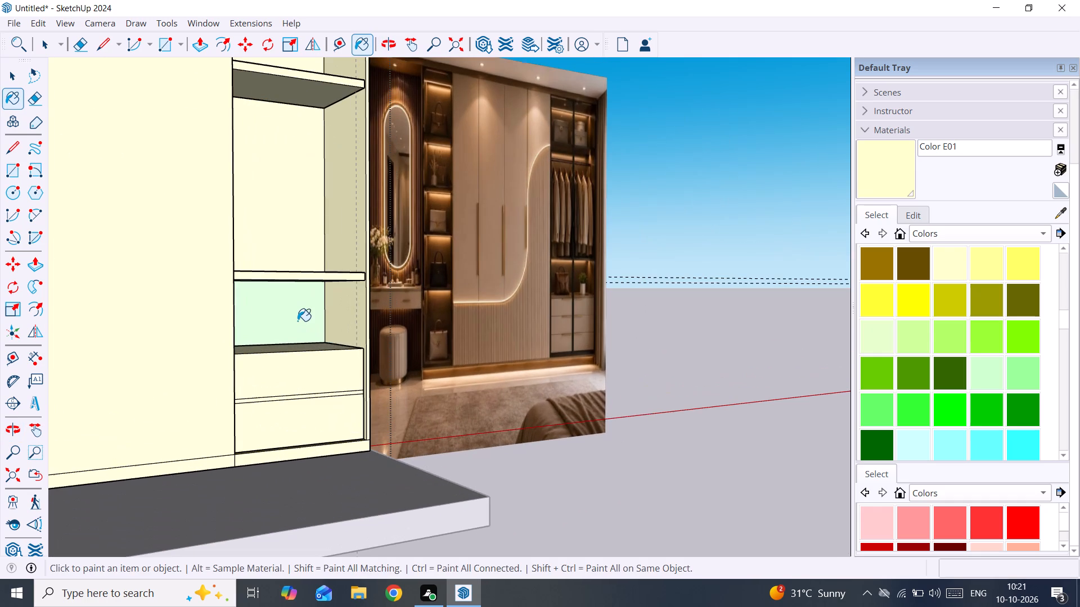
left_click(298, 321)
middle_click_drag(311, 299, 331, 437)
scroll(330, 432, "down", 3)
middle_click_drag(325, 423, 229, 414)
scroll(229, 413, "down", 4)
middle_click_drag(233, 405, 244, 365)
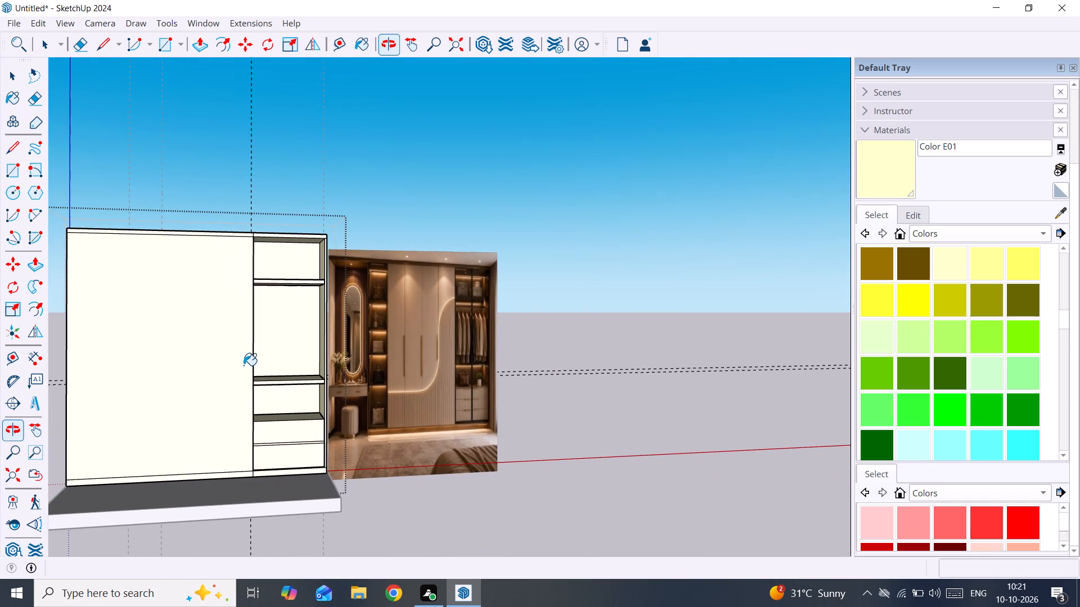
key("space")
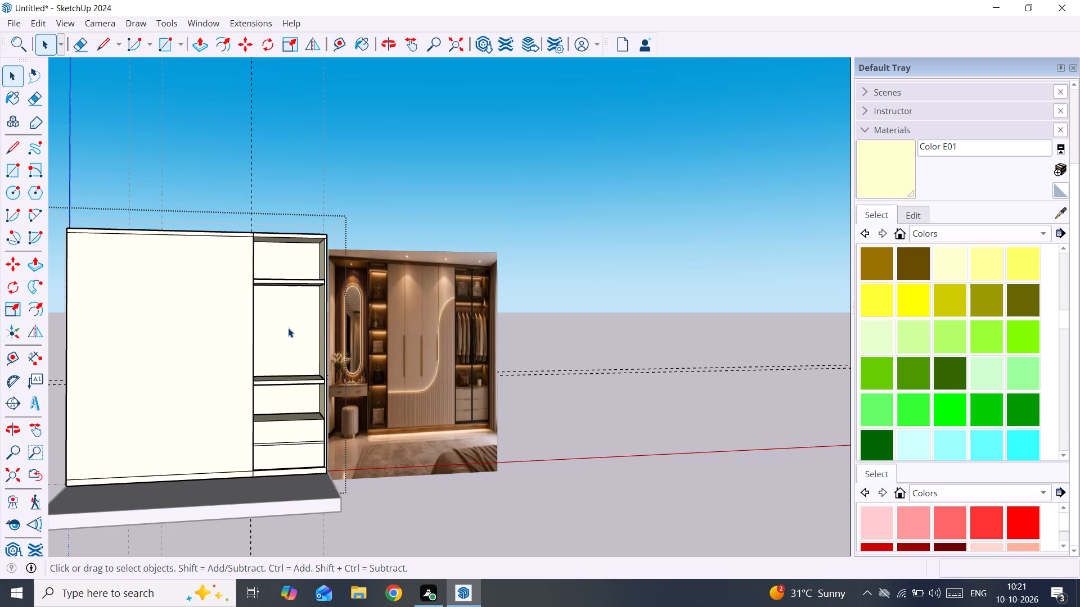
Outside the wardrobe group, place a vertical guide 3' 7 1/16" left of the right compartment's partition edge on the front panel.
scroll(288, 328, "down", 3)
middle_click_drag(224, 302, 254, 437)
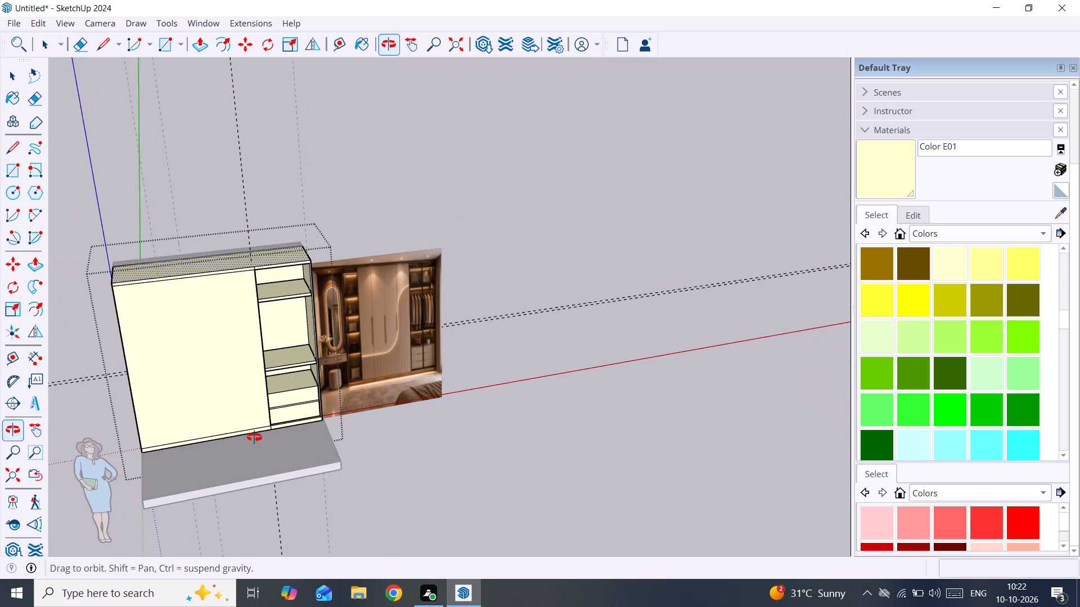
middle_click_drag(254, 437, 254, 443)
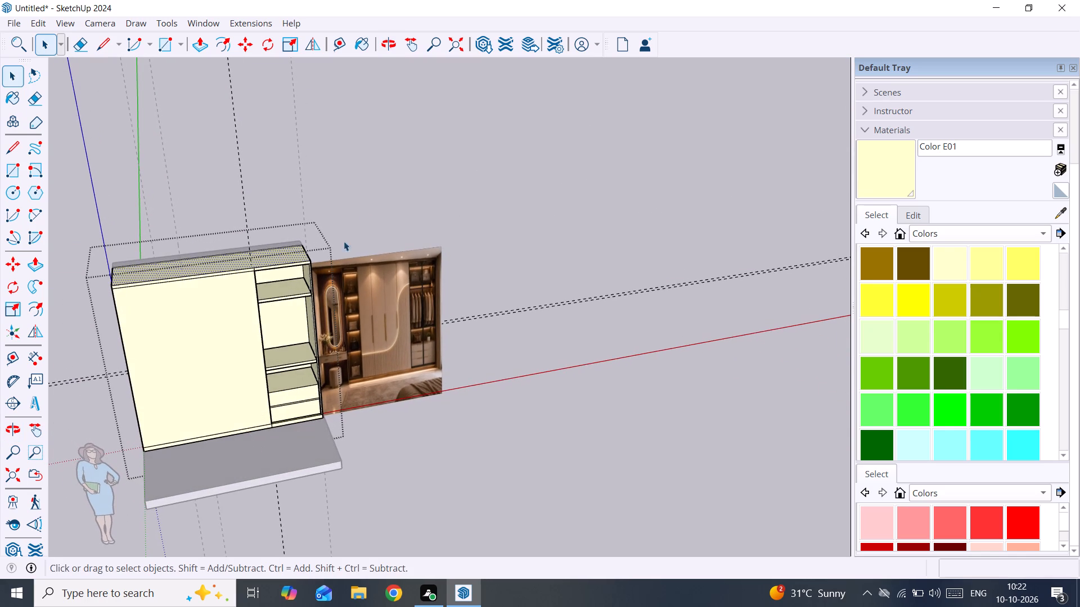
left_click(374, 201)
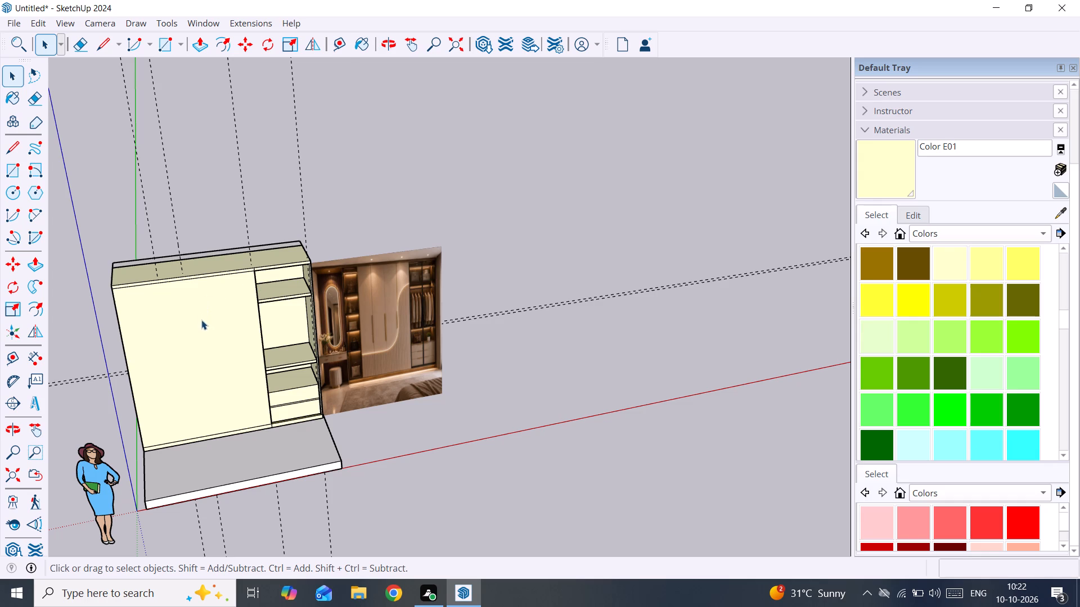
key("t")
left_click(259, 319)
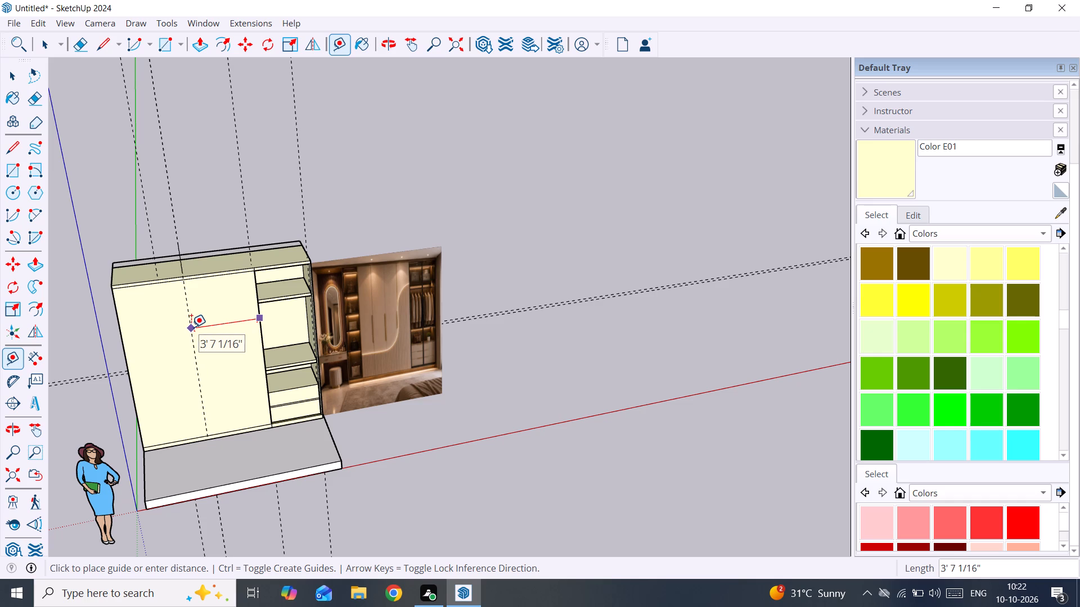
left_click(191, 327)
middle_click_drag(192, 325, 196, 293)
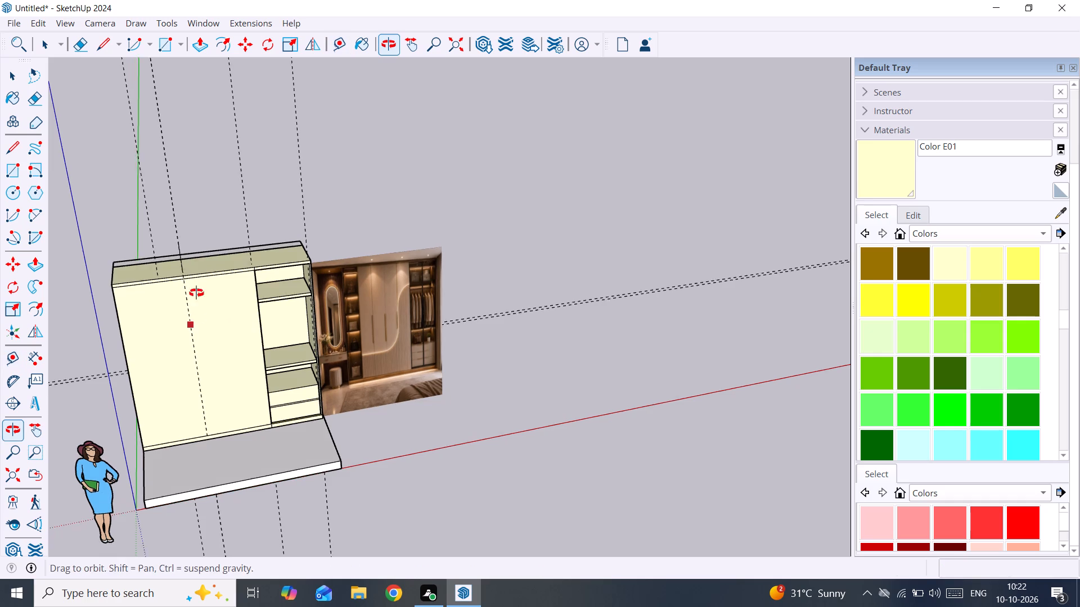
middle_click_drag(196, 293, 206, 235)
key("space")
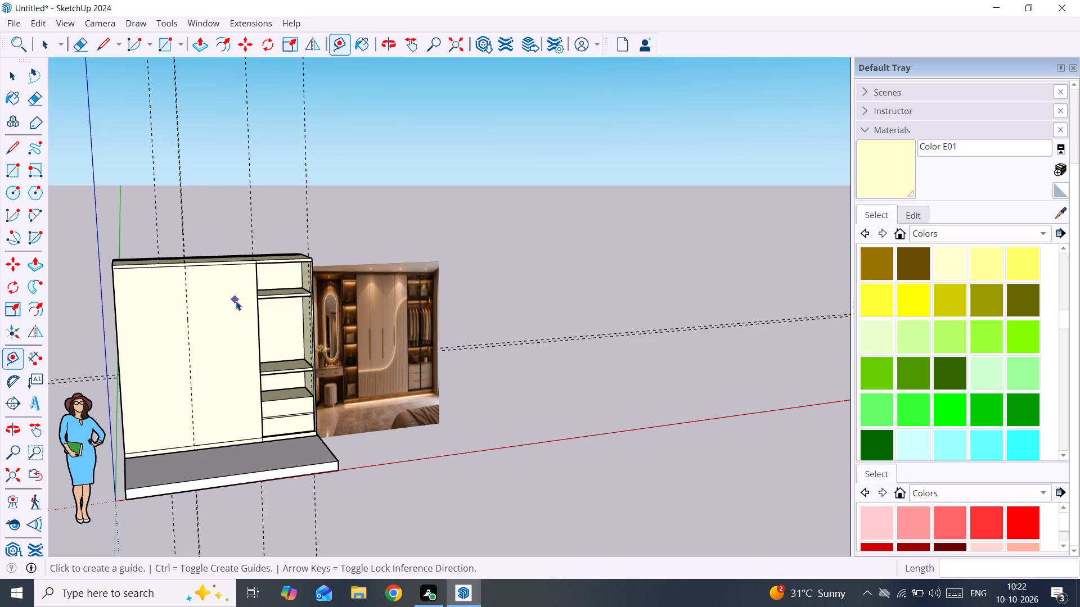
Inside the wardrobe group, place a matching vertical guide 3' 7 1/16" from the right compartment's partition edge.
double_click(236, 301)
scroll(258, 302, "up", 3)
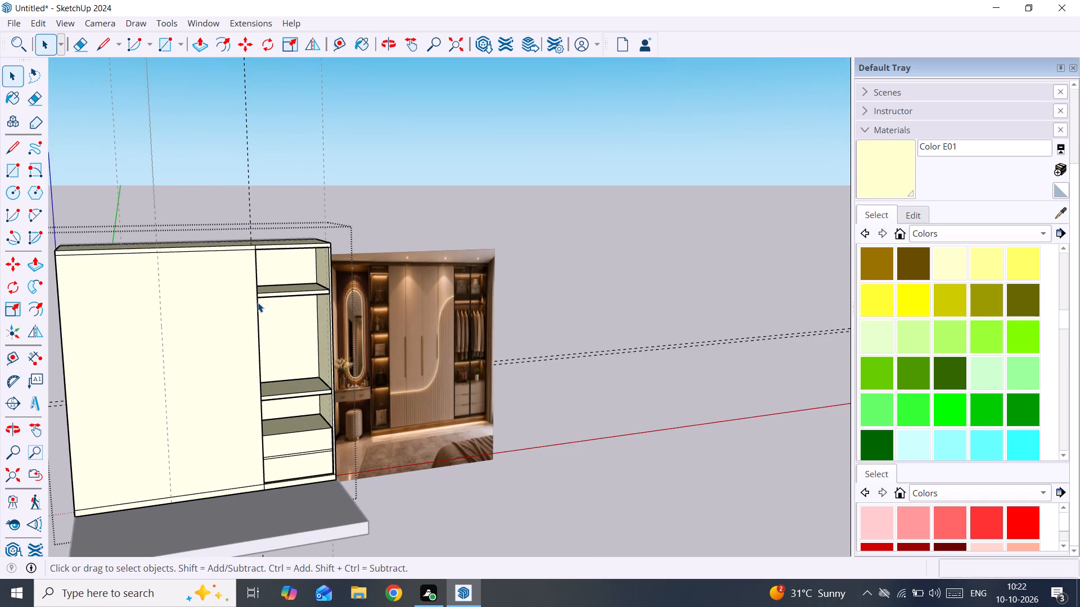
scroll(258, 302, "up", 1)
key("t")
left_click(259, 309)
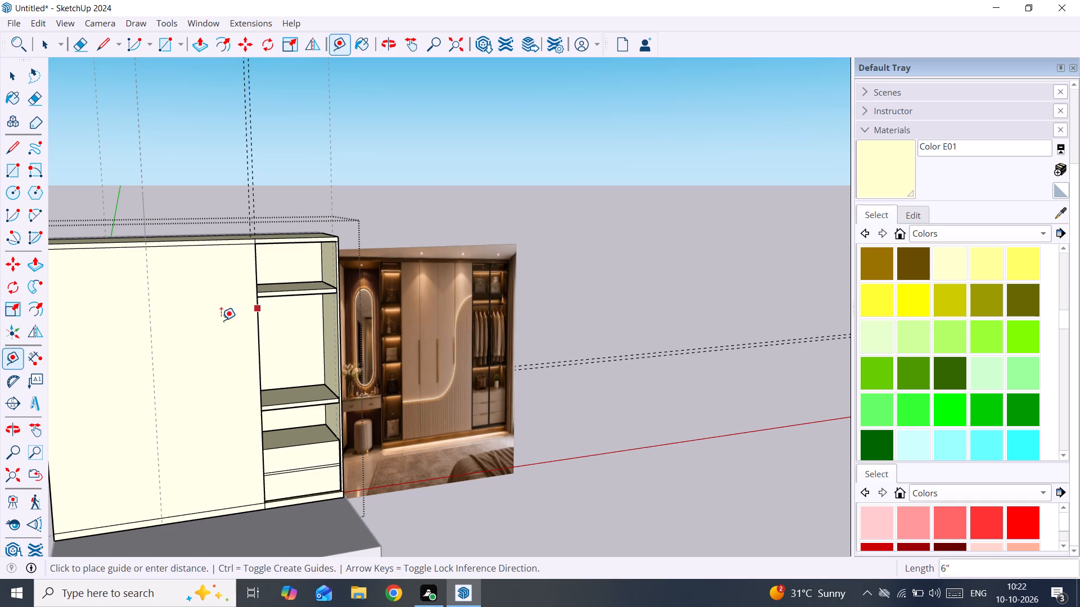
left_click(153, 340)
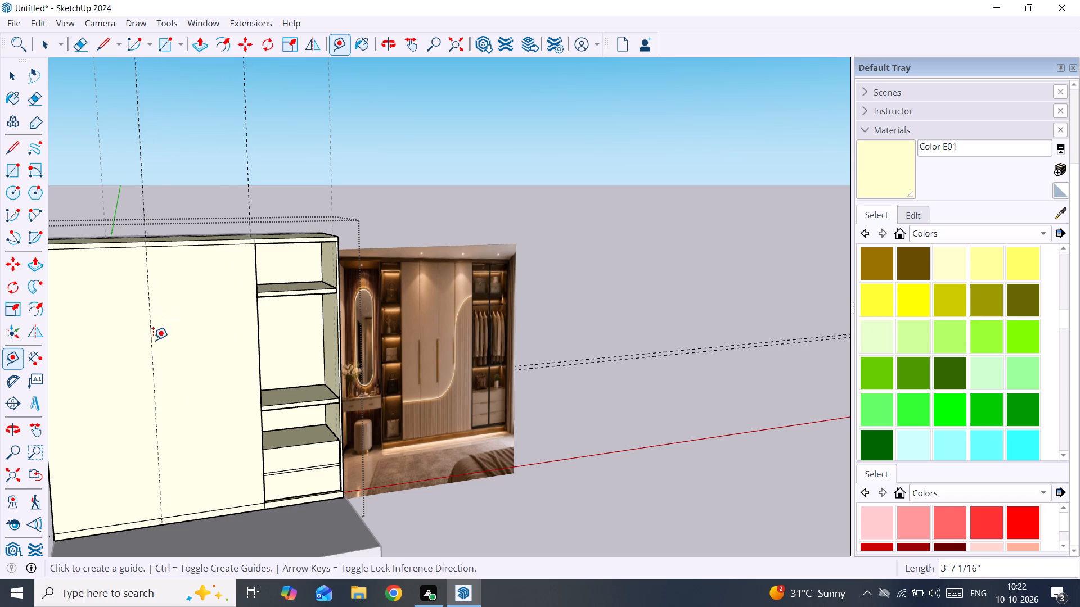
Add another vertical guide about 1' 3 11/16" further left of the guide on the large front panel.
scroll(153, 340, "down", 3)
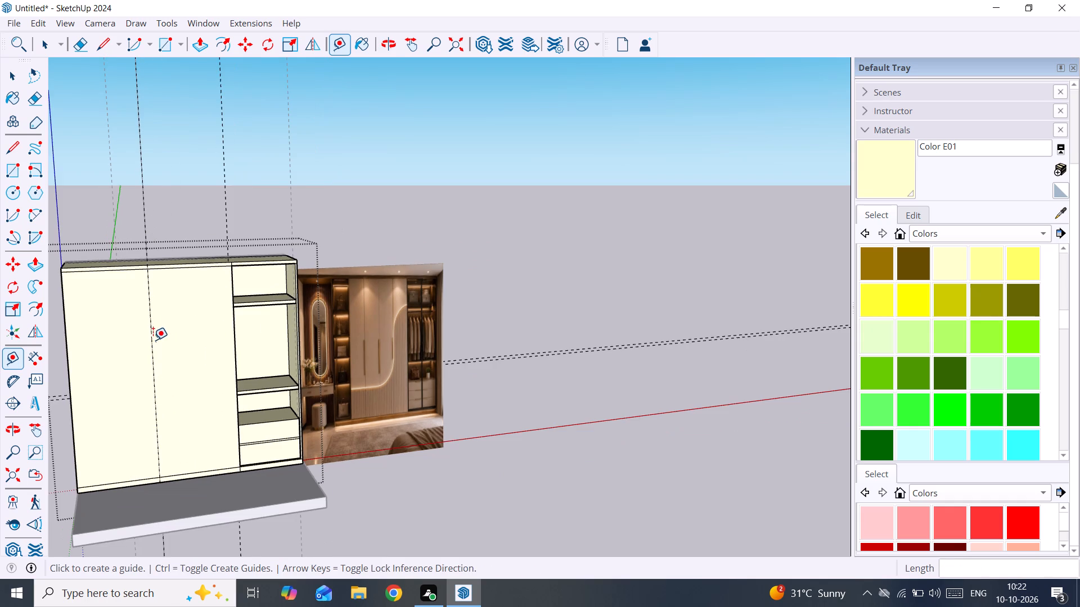
middle_click_drag(153, 340, 242, 324, "shift")
left_click(237, 326)
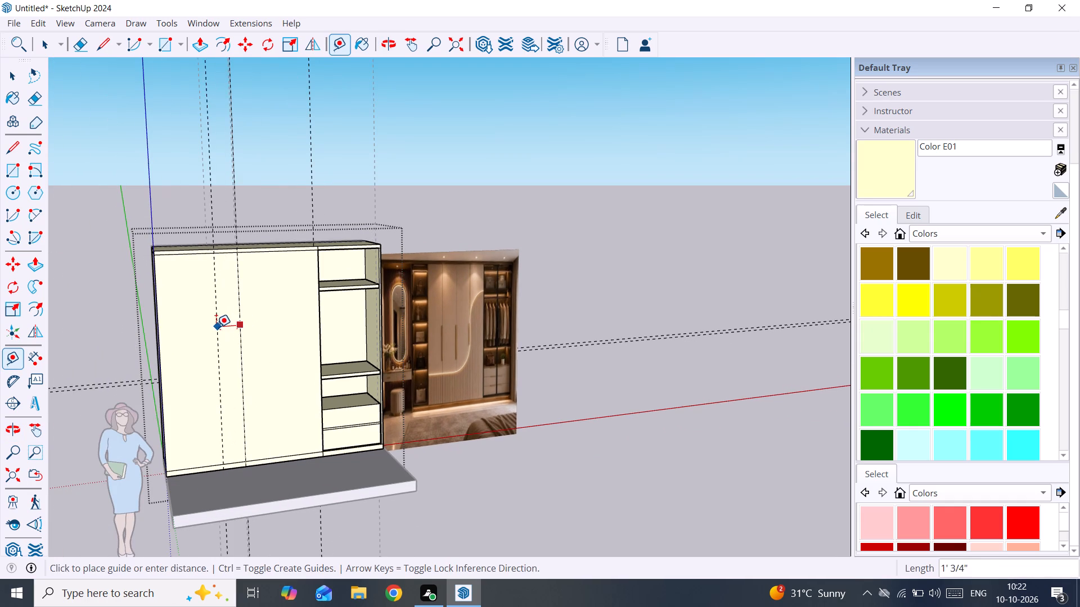
left_click(210, 329)
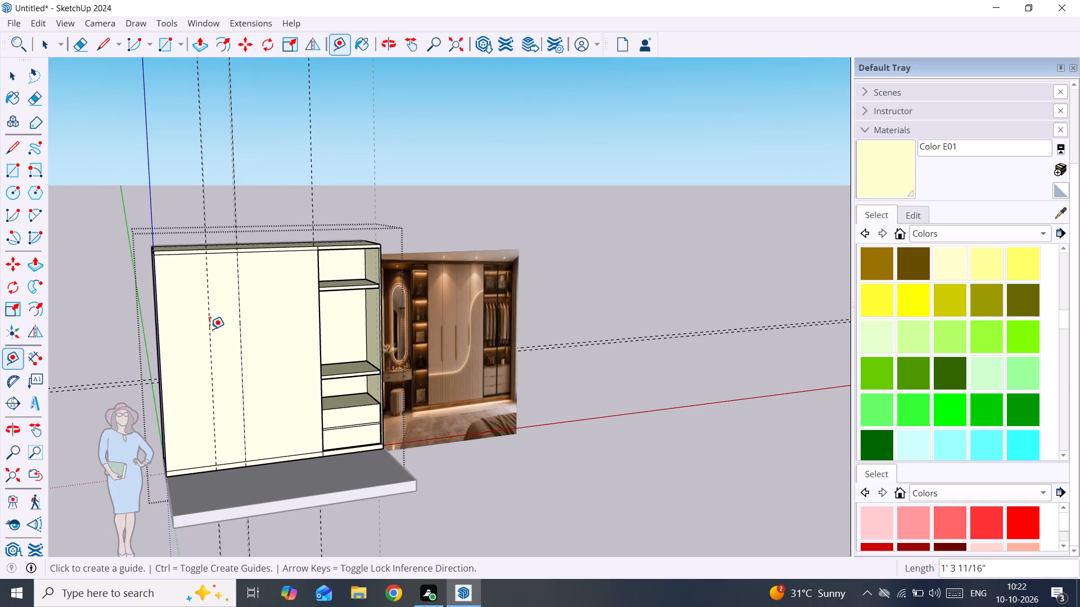
key("space")
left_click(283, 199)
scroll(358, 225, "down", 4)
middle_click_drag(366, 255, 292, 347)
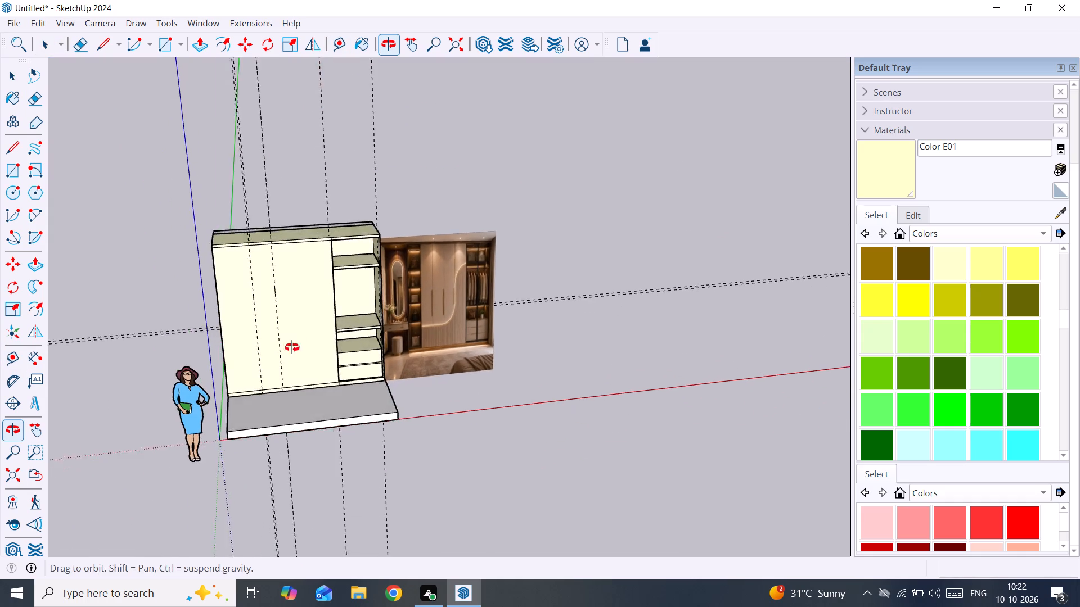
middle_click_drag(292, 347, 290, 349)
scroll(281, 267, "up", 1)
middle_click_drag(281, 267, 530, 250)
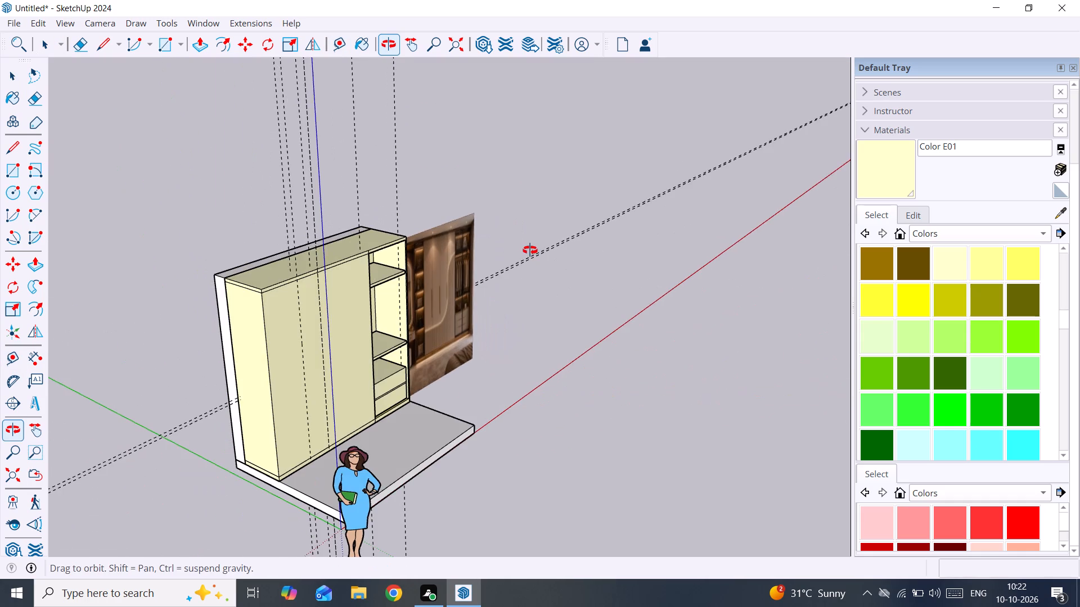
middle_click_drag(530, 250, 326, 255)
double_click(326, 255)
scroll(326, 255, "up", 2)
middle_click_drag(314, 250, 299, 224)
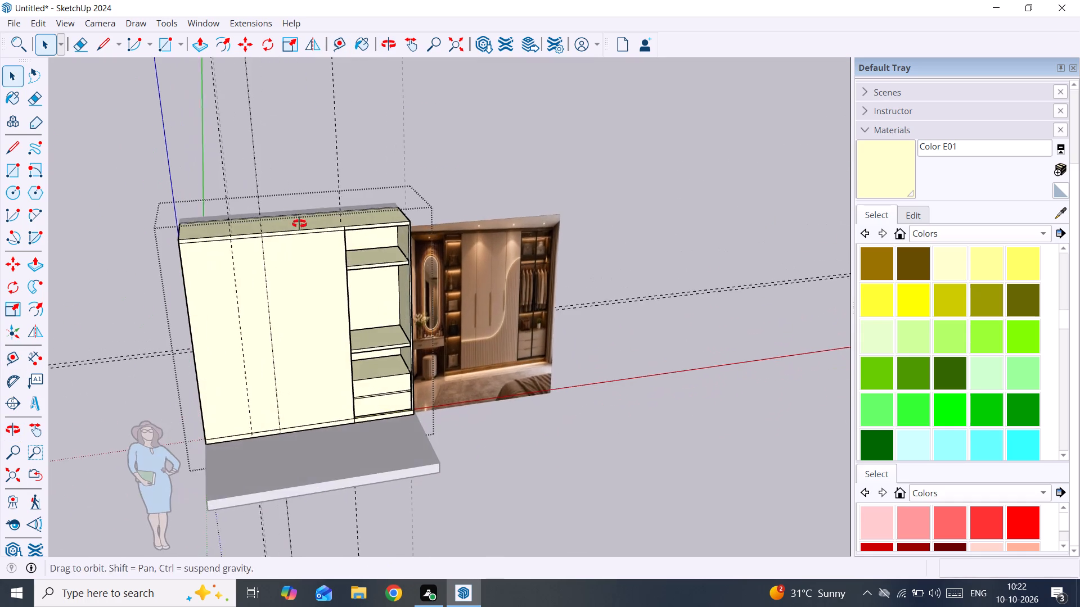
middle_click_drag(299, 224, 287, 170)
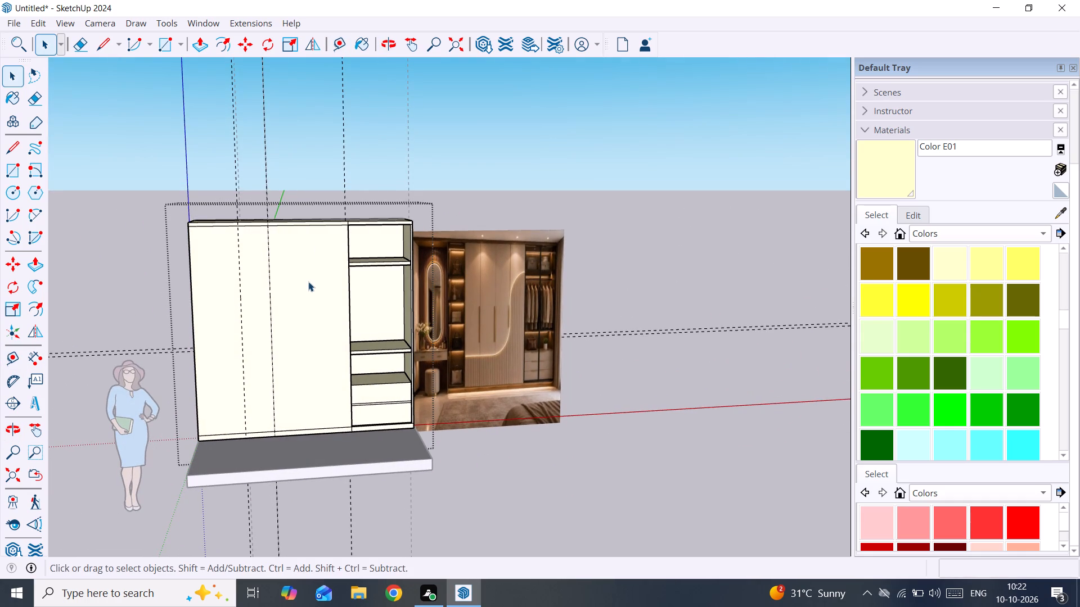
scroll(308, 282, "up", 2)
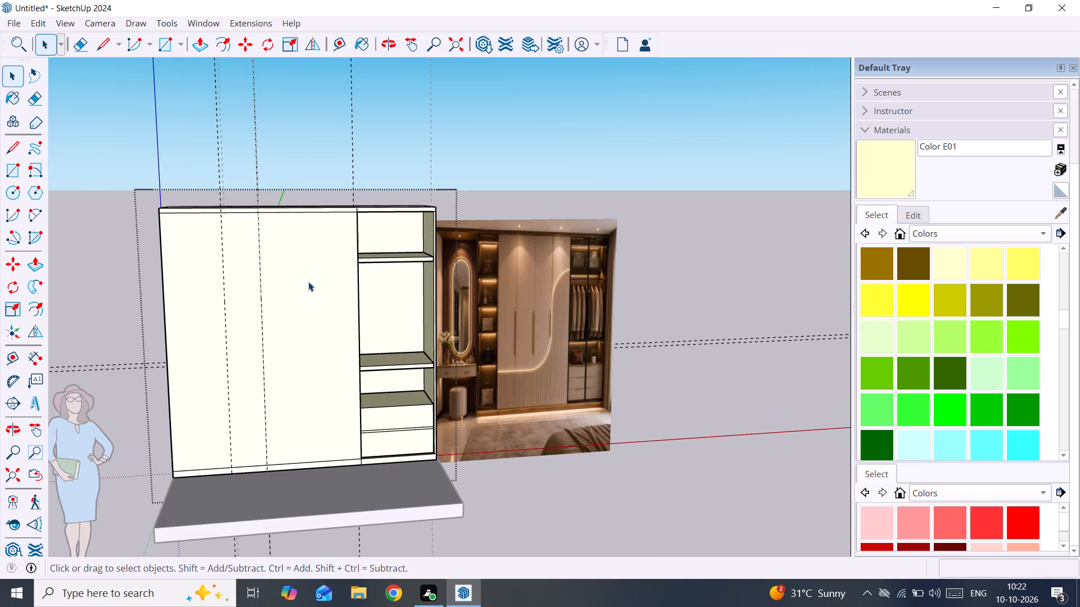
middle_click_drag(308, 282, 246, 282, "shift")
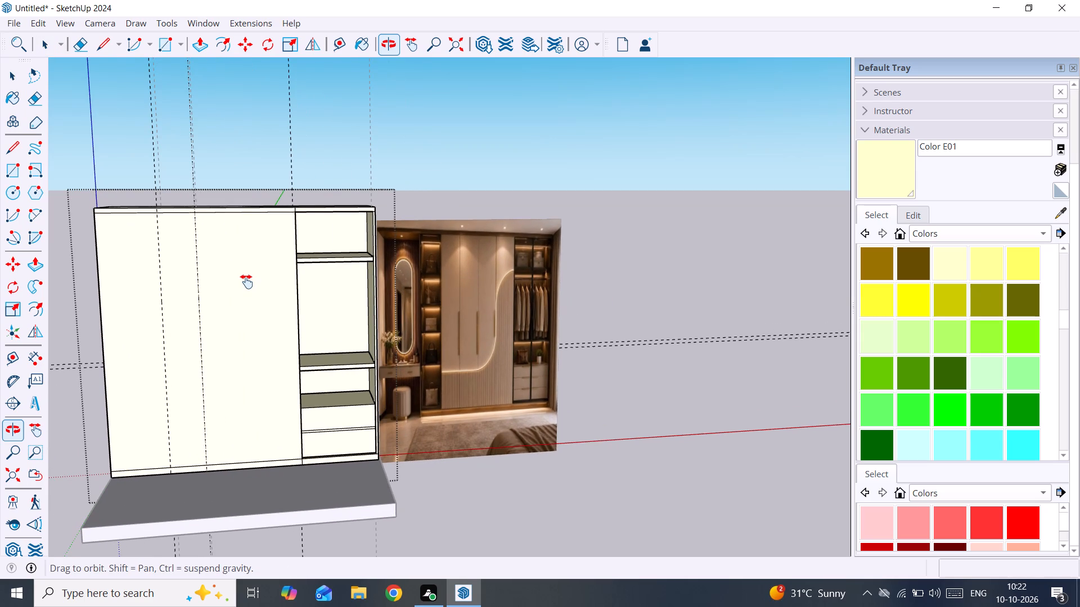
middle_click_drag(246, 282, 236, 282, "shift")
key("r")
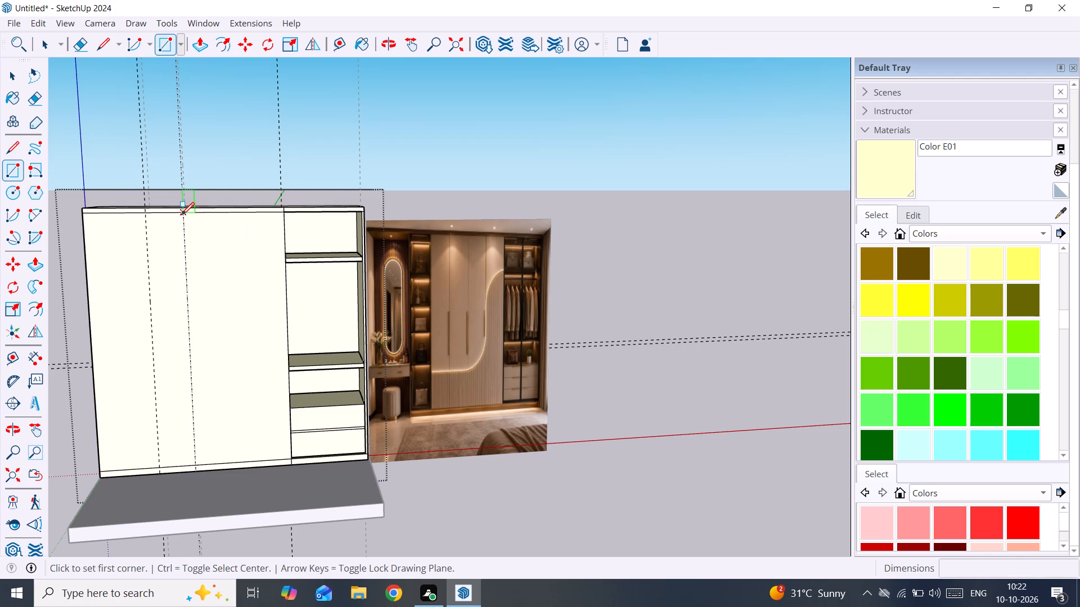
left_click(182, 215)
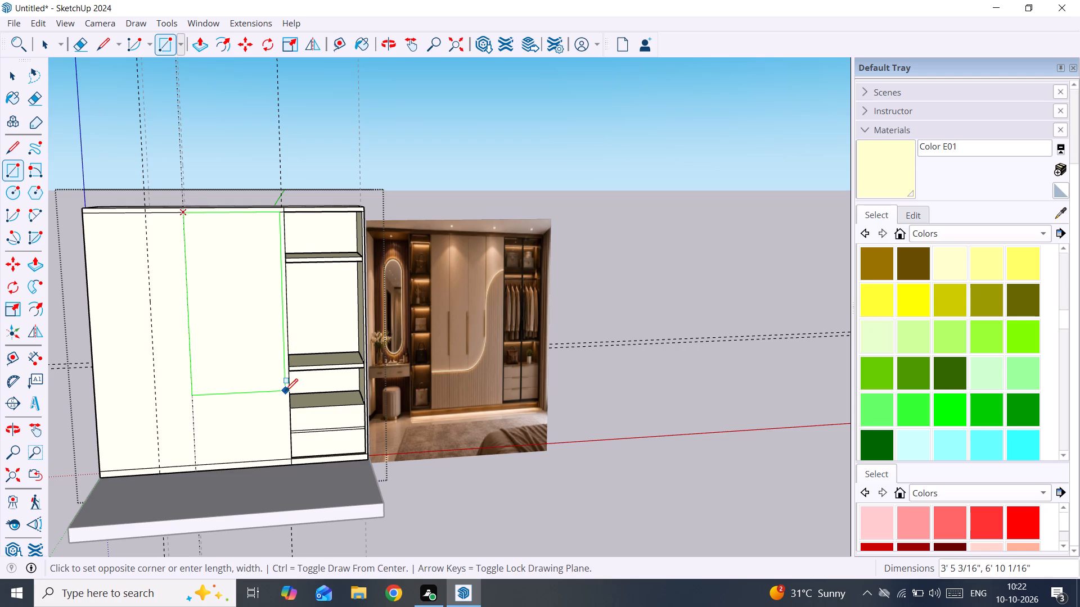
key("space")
Place a vertical guide 1" left of the right compartment's partition edge on the large front panel.
key("t")
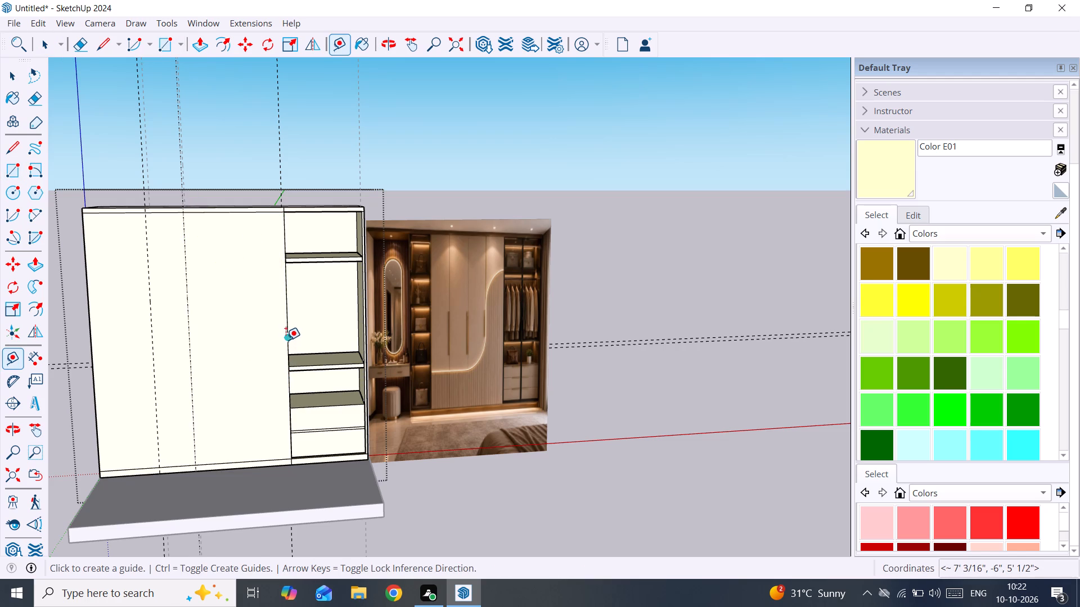
left_click(285, 335)
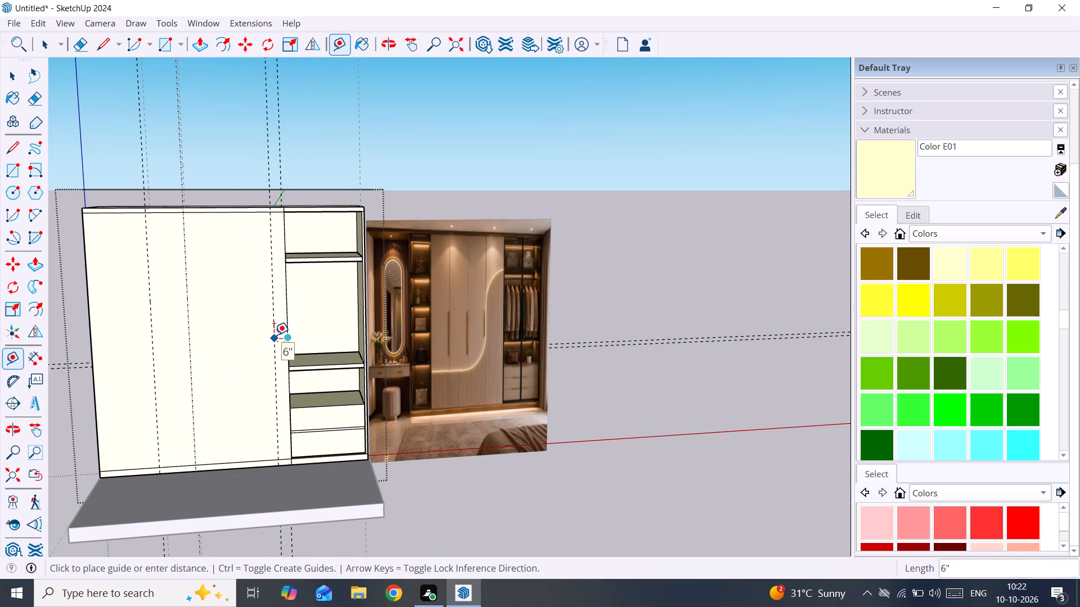
type("1\"")
key("Return")
key("space")
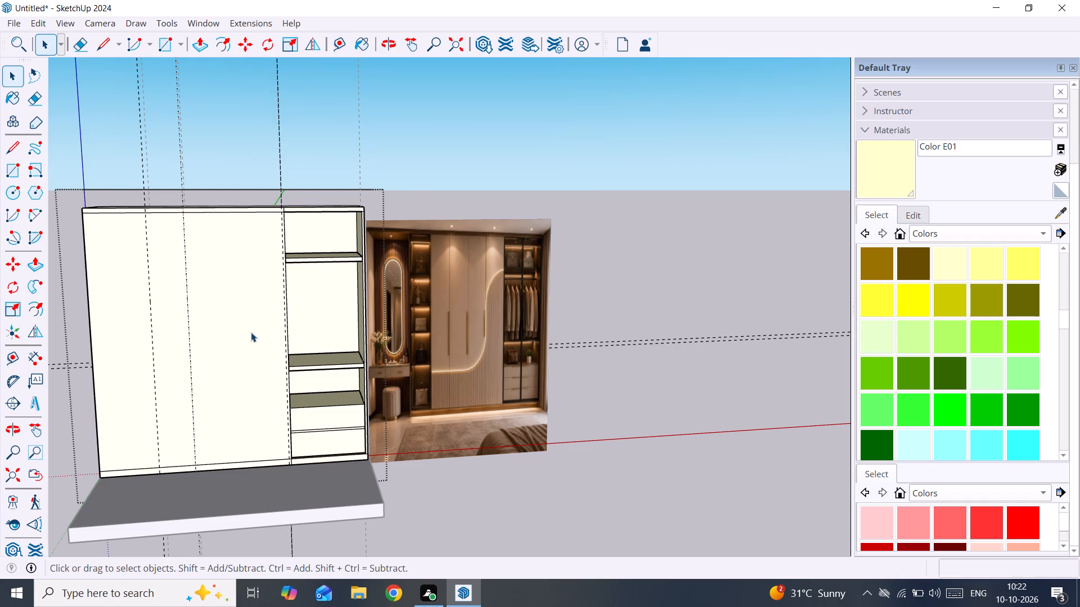
Paint the large front panel left of the open shelf compartment with Color G02.
scroll(228, 280, "up", 3)
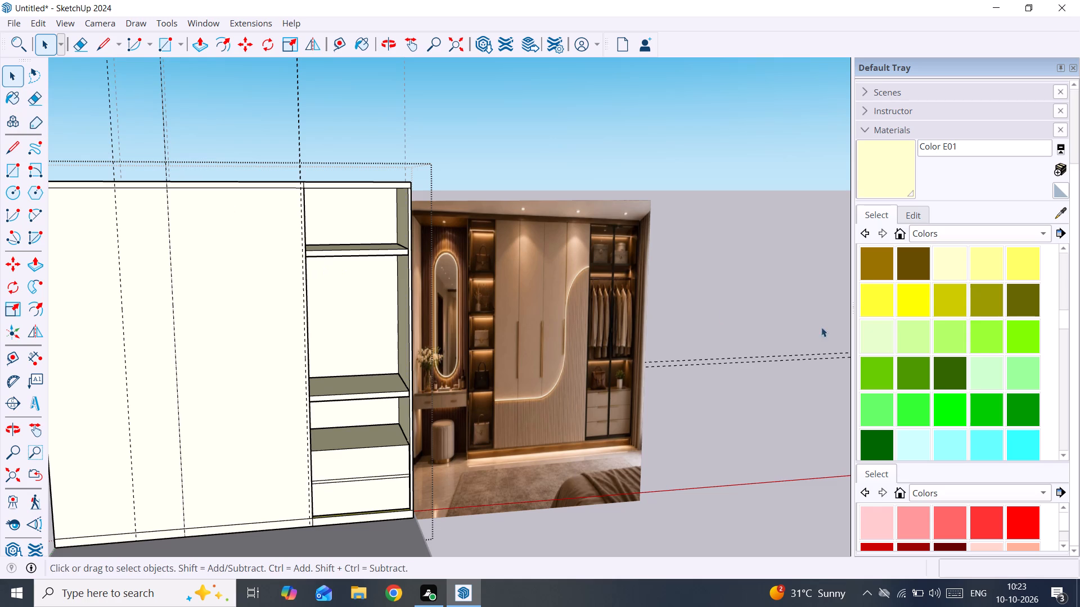
left_click(1029, 358)
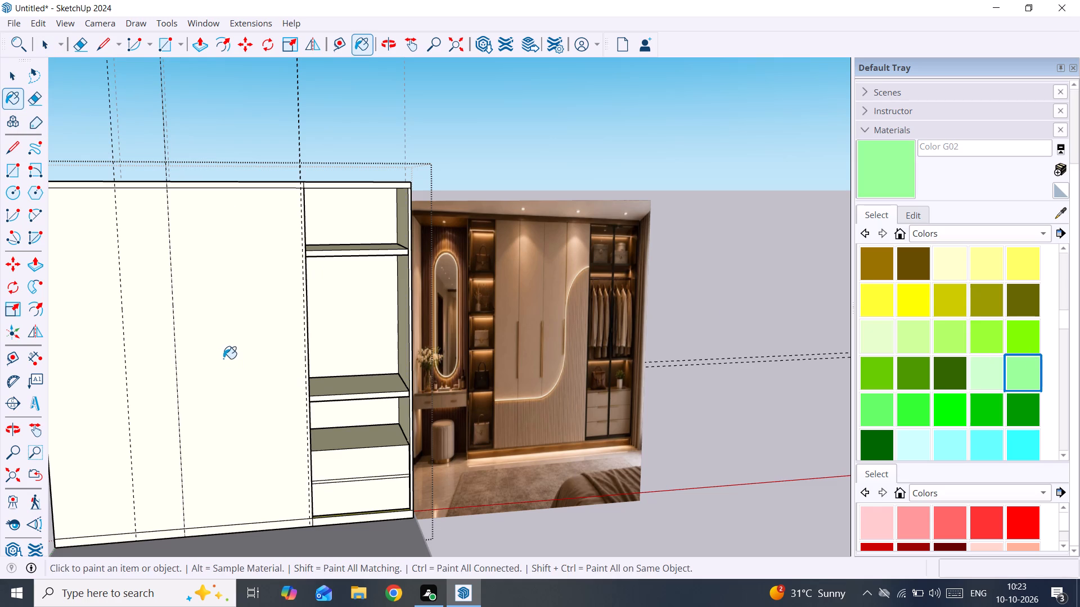
left_click(227, 359)
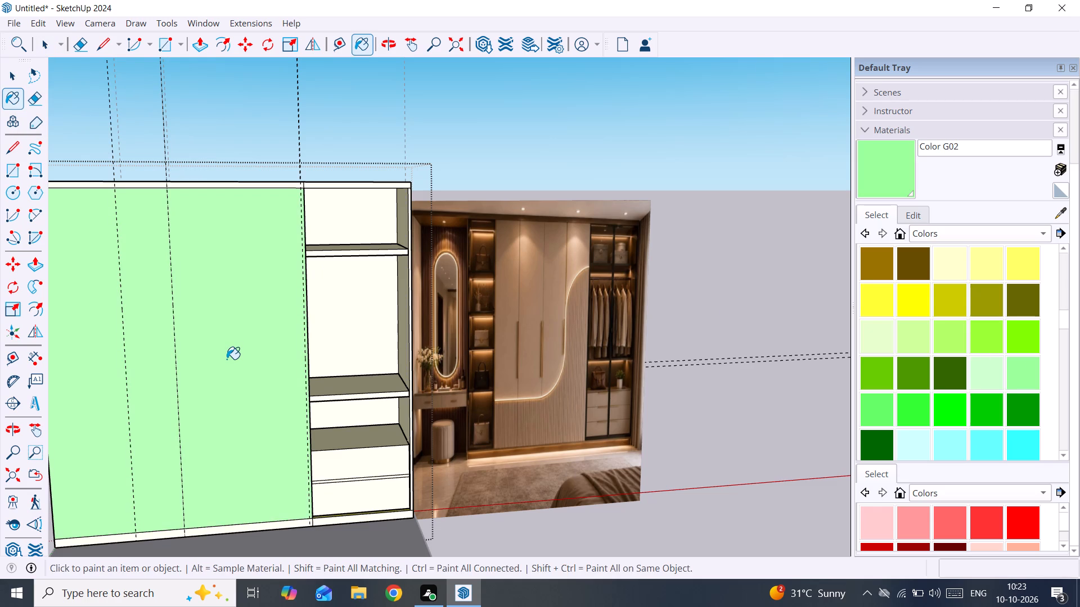
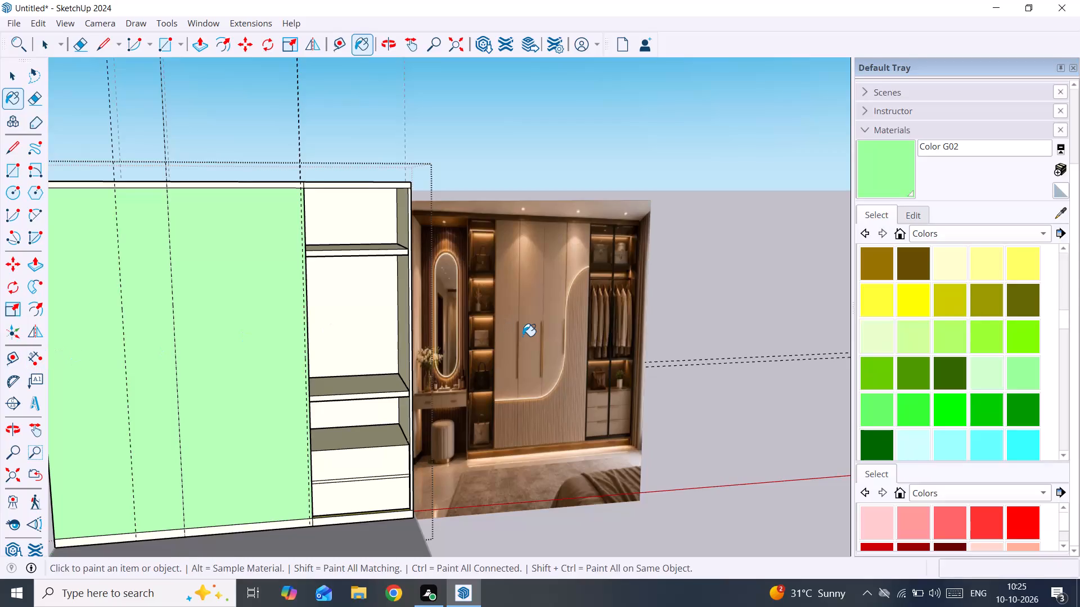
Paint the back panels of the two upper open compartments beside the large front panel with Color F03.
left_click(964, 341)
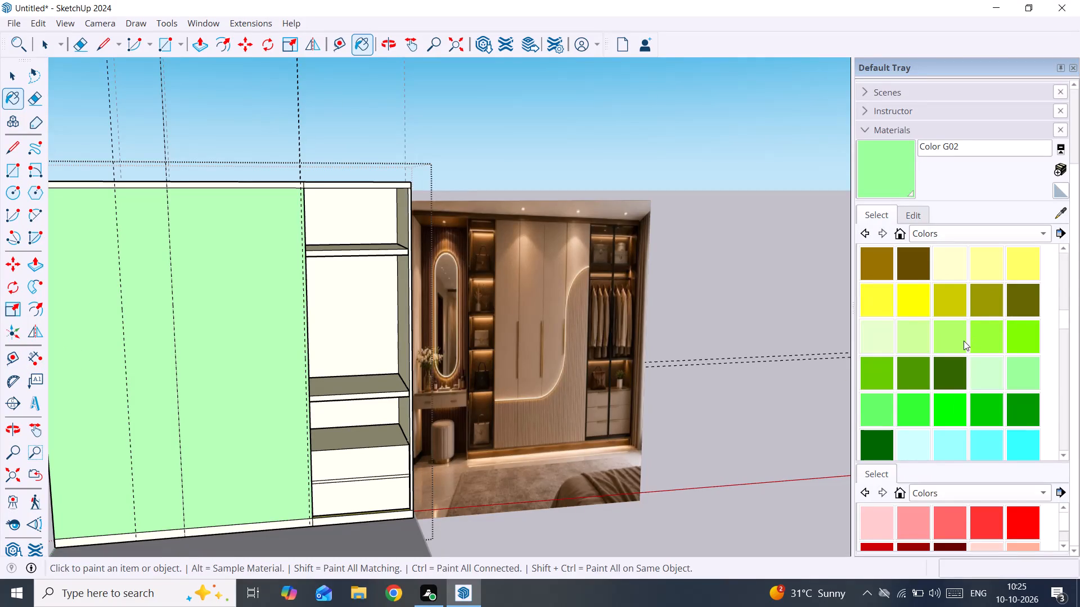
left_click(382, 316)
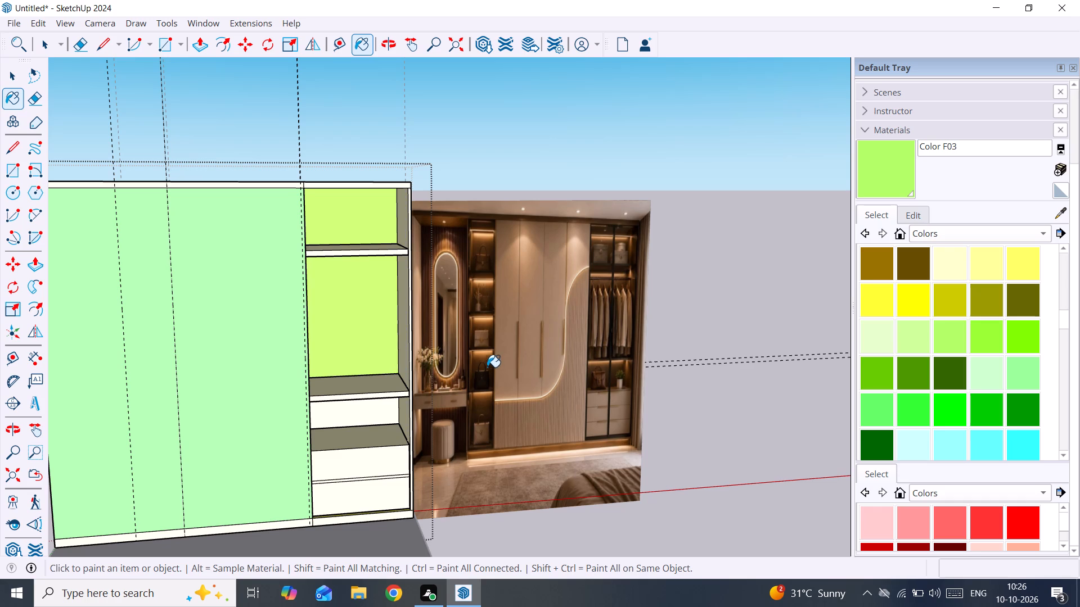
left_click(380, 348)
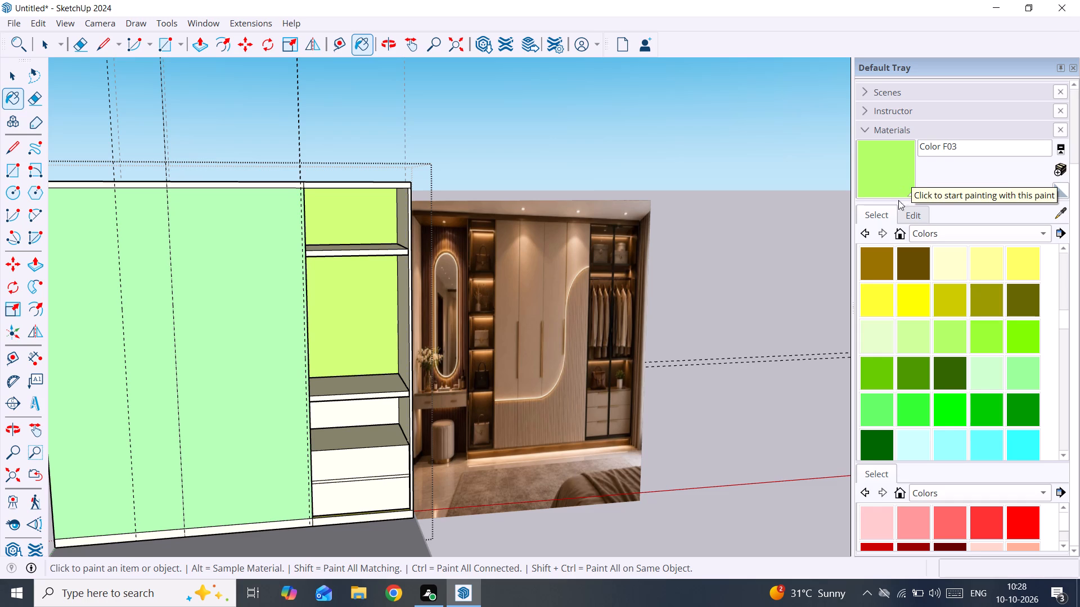
Repaint the back panels of the open shelf compartments with Color E01.
left_click(958, 269)
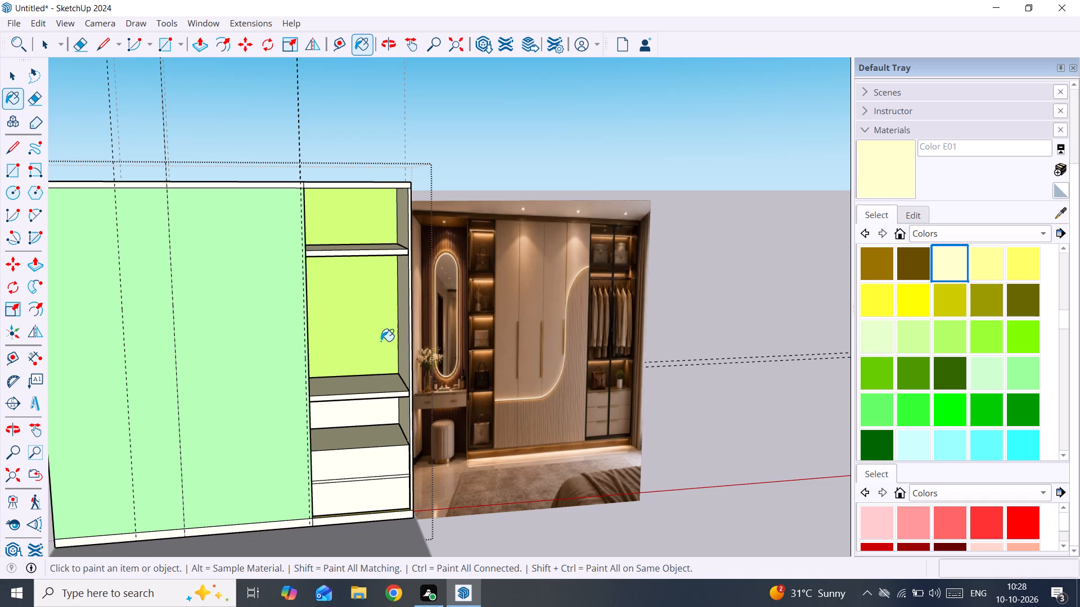
left_click(381, 341)
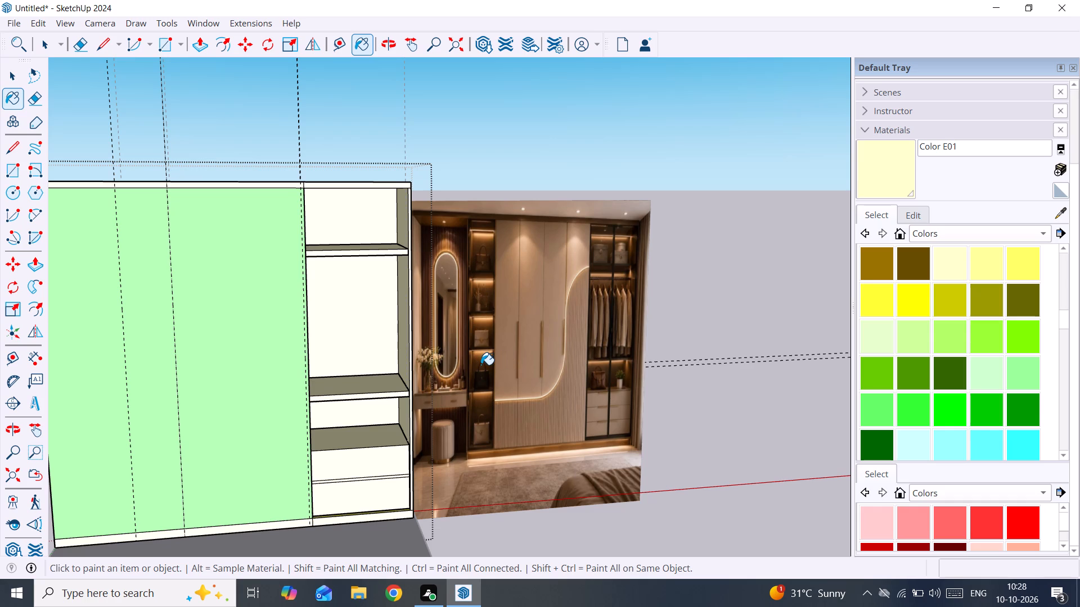
left_click(376, 309)
left_click(386, 240)
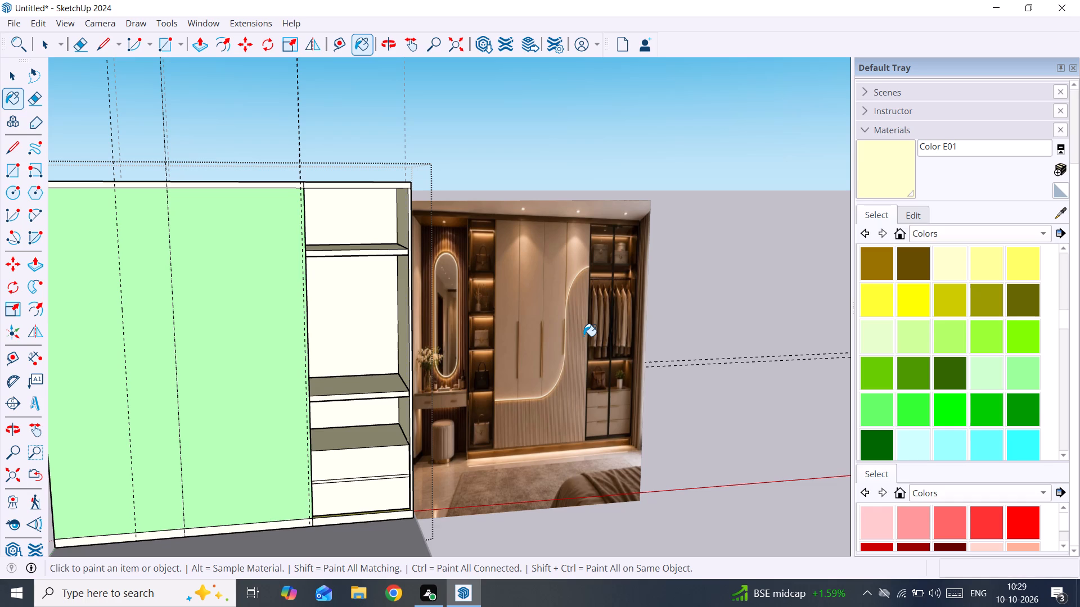
left_click(372, 311)
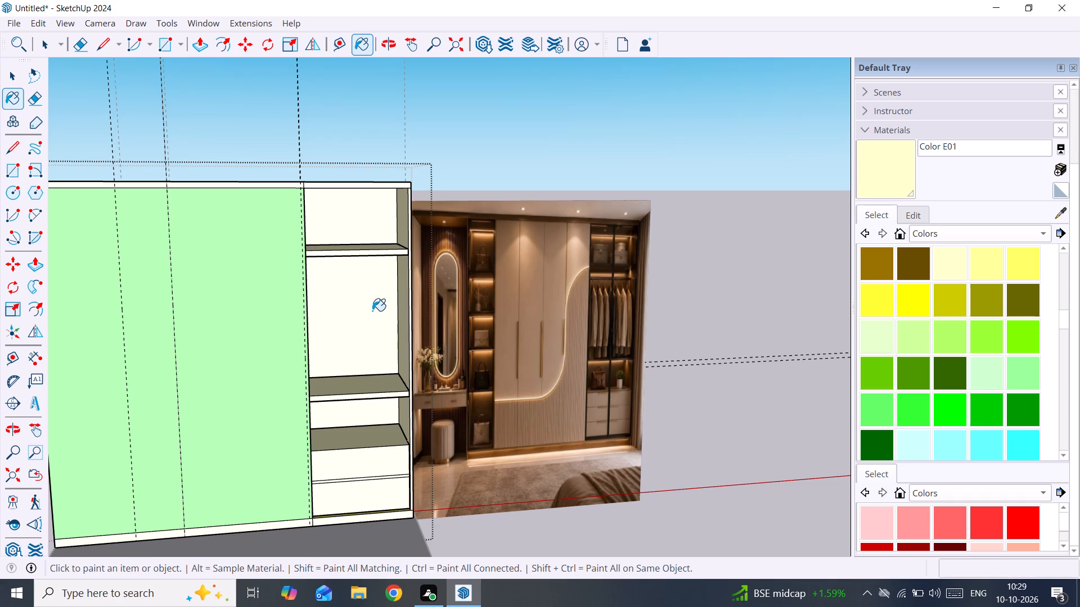
left_click(372, 311)
Paint the large front panel beside the open shelf compartments with Color E01.
left_click(212, 212)
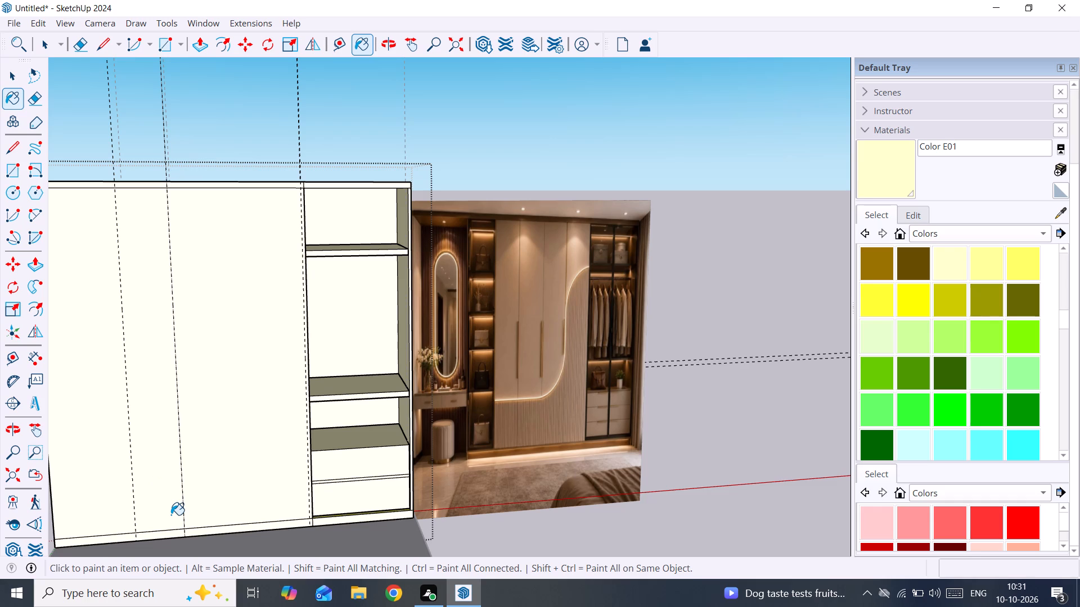
Paint the top of the shelf below the tall open compartment with Color E01.
scroll(171, 515, "up", 1, "ctrl")
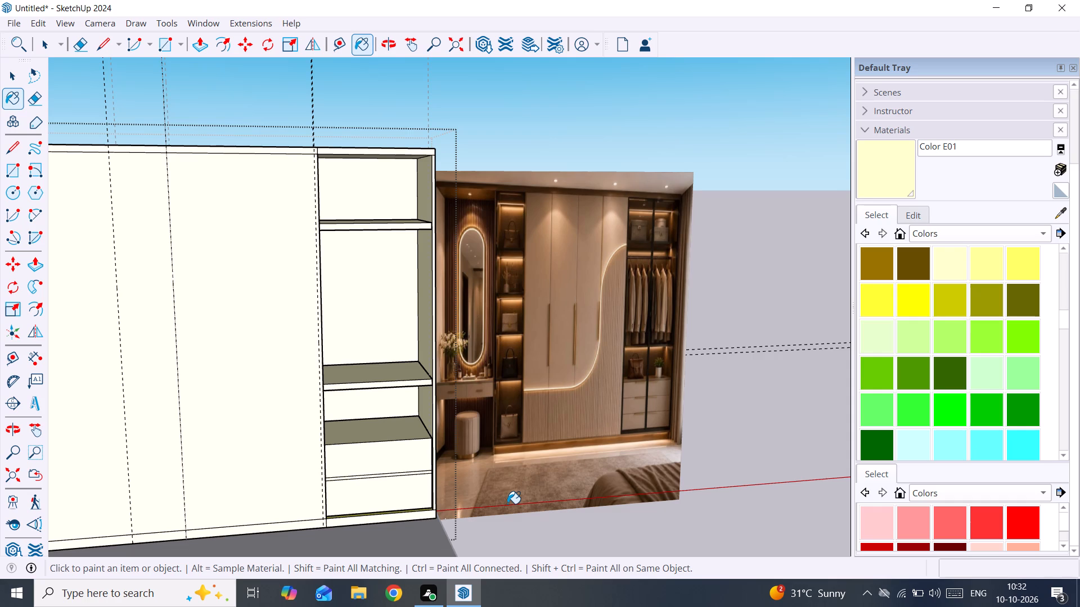
left_click(359, 376)
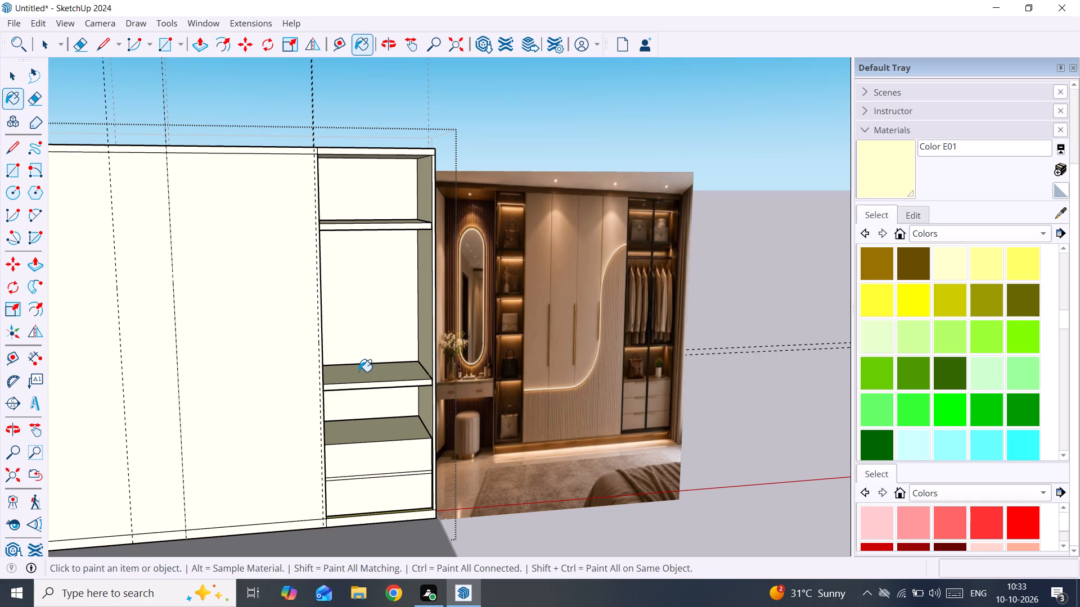
left_click(359, 372)
Apply Color E01 to the connected matching faces of the large front panel, top compartment and partition edge.
scroll(34, 4, "left", 3)
scroll(34, 4, "right", 1)
scroll(34, 4, "left", 1)
scroll(210, 73, "down", 4, "ctrl")
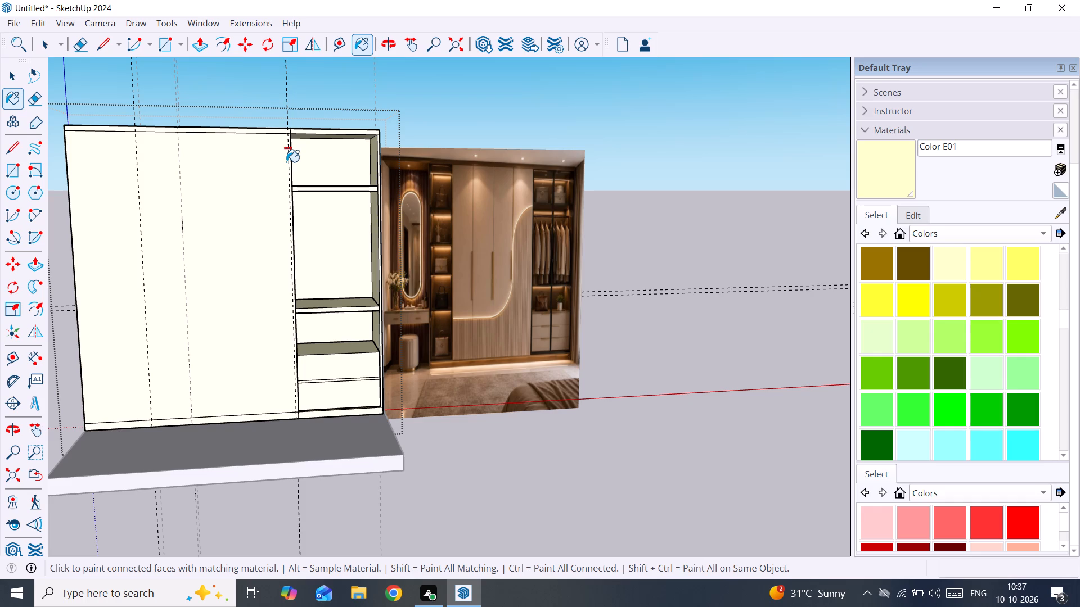
left_click(293, 171)
left_click(273, 170)
left_click(340, 168)
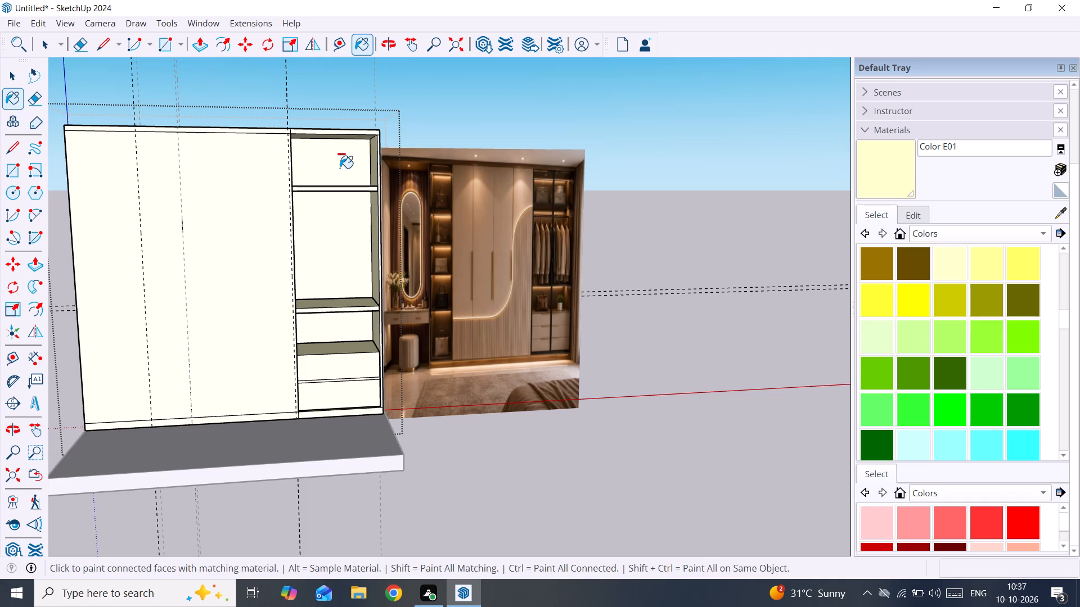
left_click(267, 224)
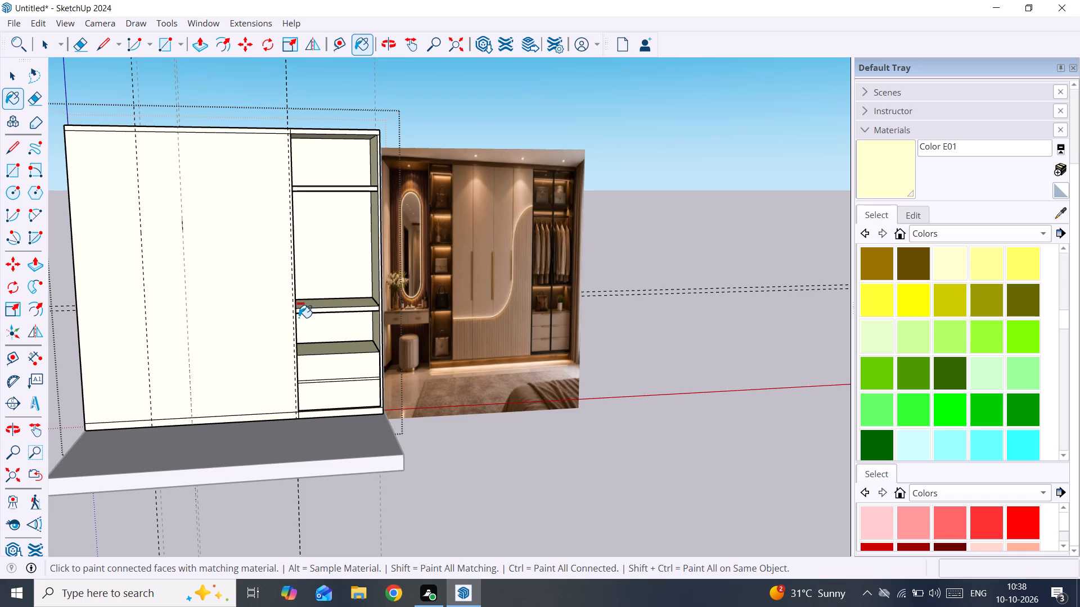
left_click(298, 318)
Leave editing of the wardrobe group.
scroll(298, 318, "down", 5, "ctrl")
scroll(298, 318, "up", 4, "ctrl")
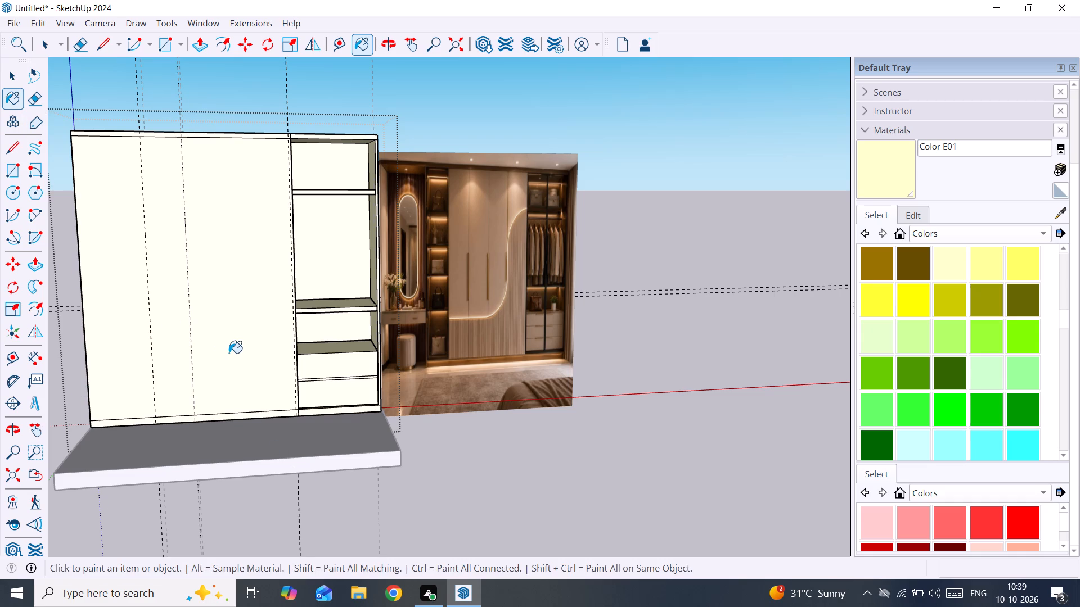
scroll(239, 167, "up", 1)
scroll(244, 203, "down", 4)
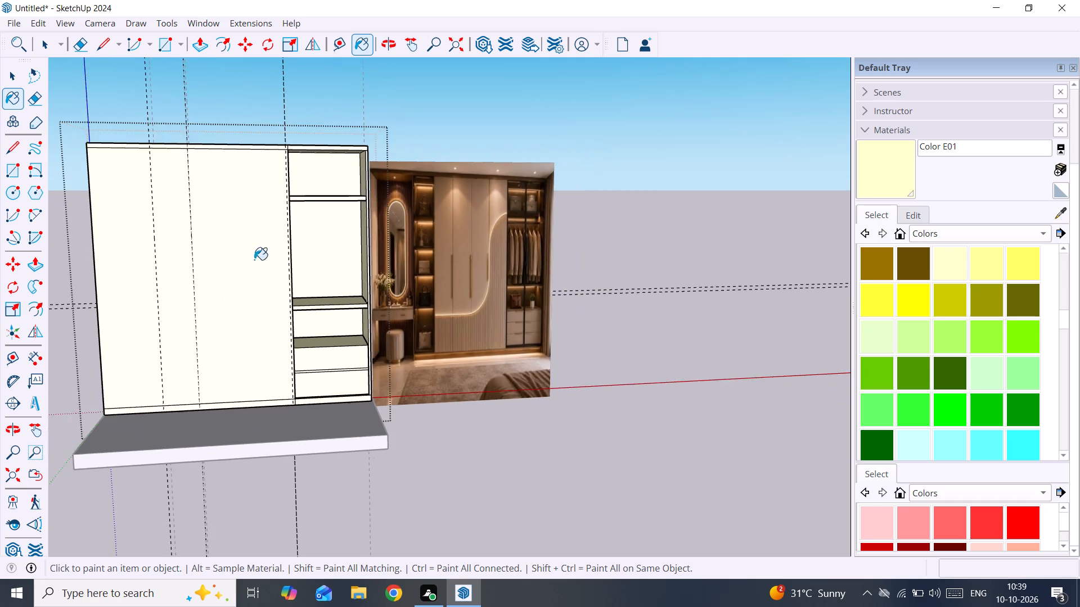
scroll(254, 260, "down", 2)
scroll(279, 333, "up", 2)
middle_click_drag(291, 338, 300, 340)
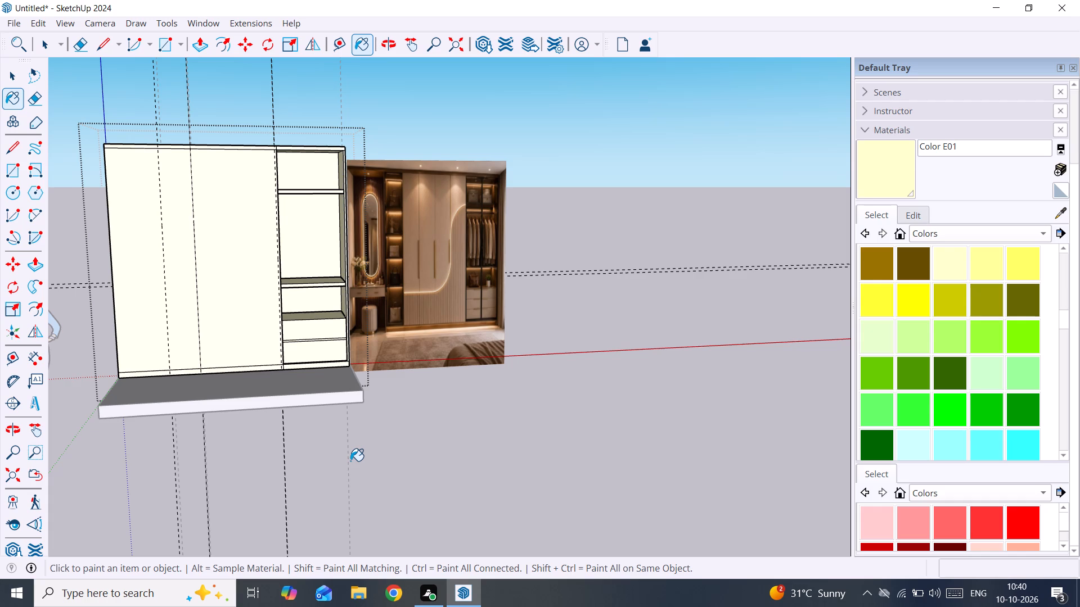
scroll(190, 539, "up", 2)
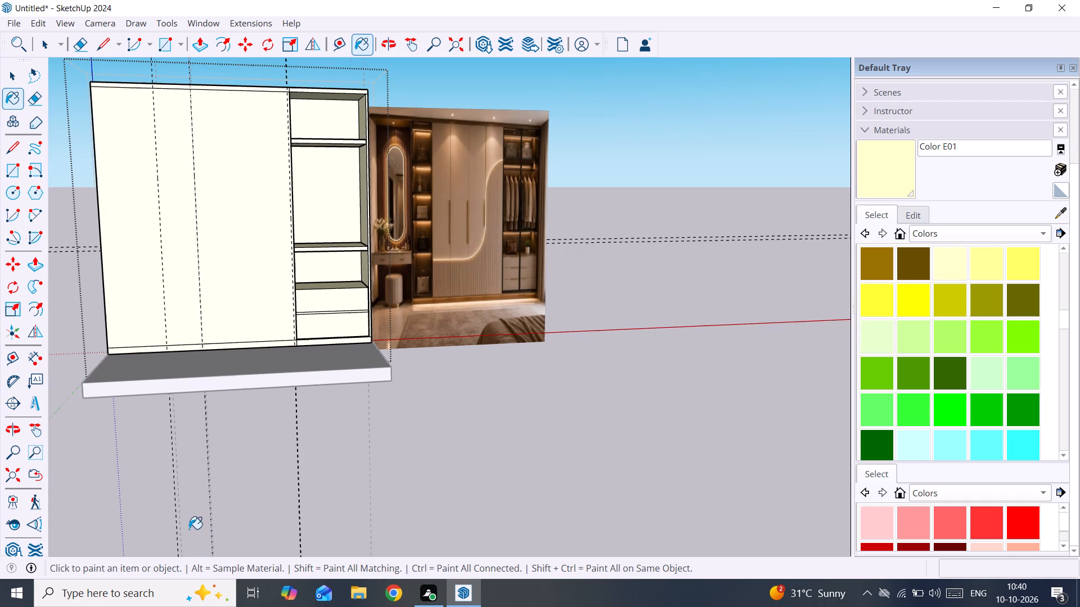
middle_click_drag(189, 529, 342, 544)
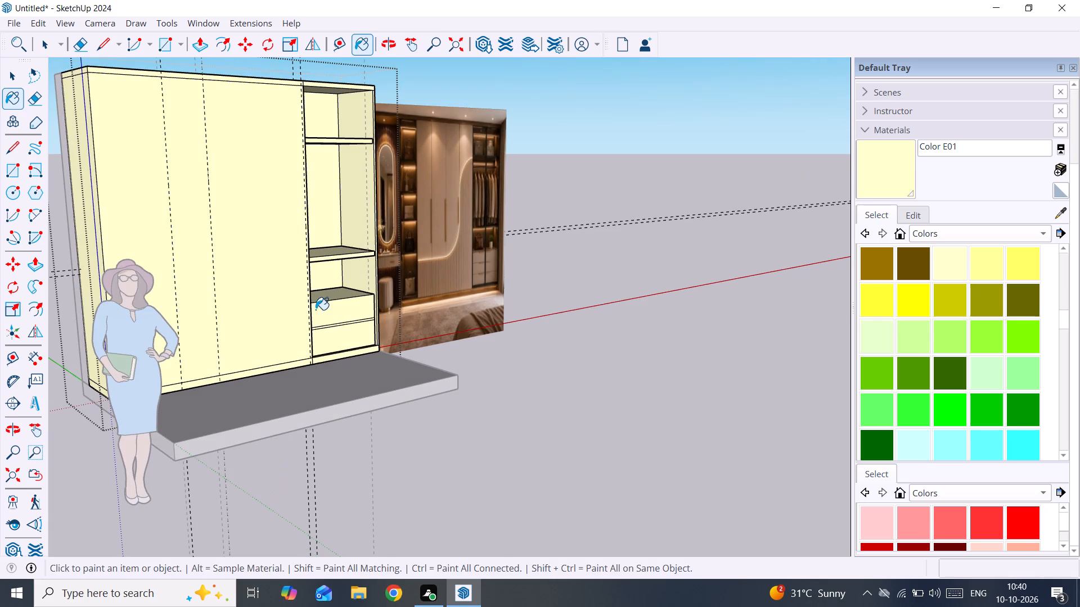
scroll(316, 310, "down", 3)
middle_click_drag(462, 305, 238, 326)
key("space")
left_click(406, 391)
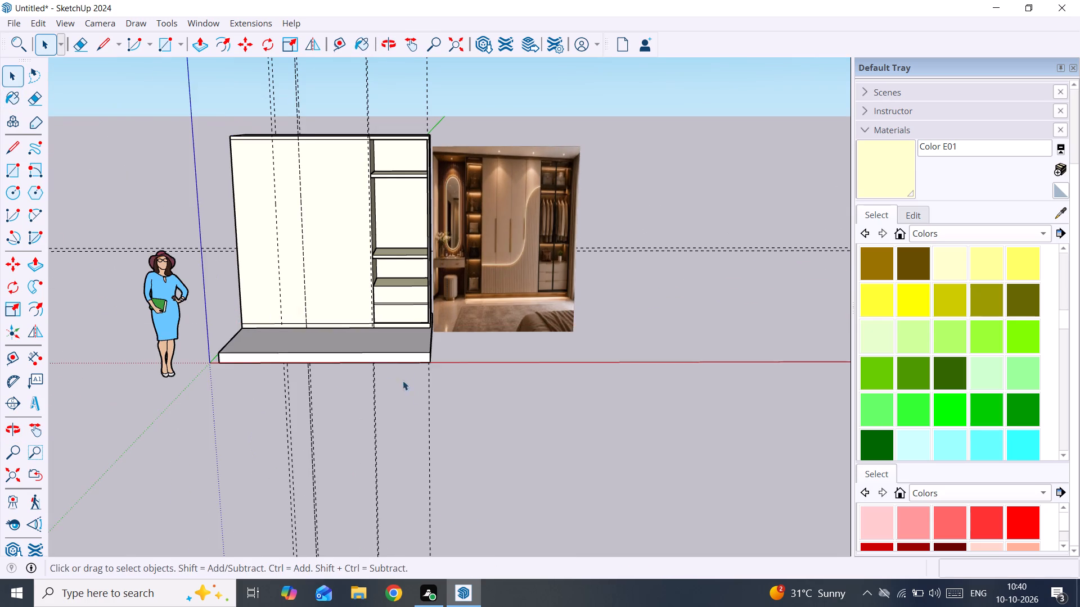
Examine the wardrobe's front panel, guides and shelf compartments from several angles beside the reference image.
scroll(329, 287, "down", 2)
middle_click_drag(328, 282, 429, 430, "shift")
scroll(433, 368, "up", 1)
middle_click_drag(438, 366, 477, 335)
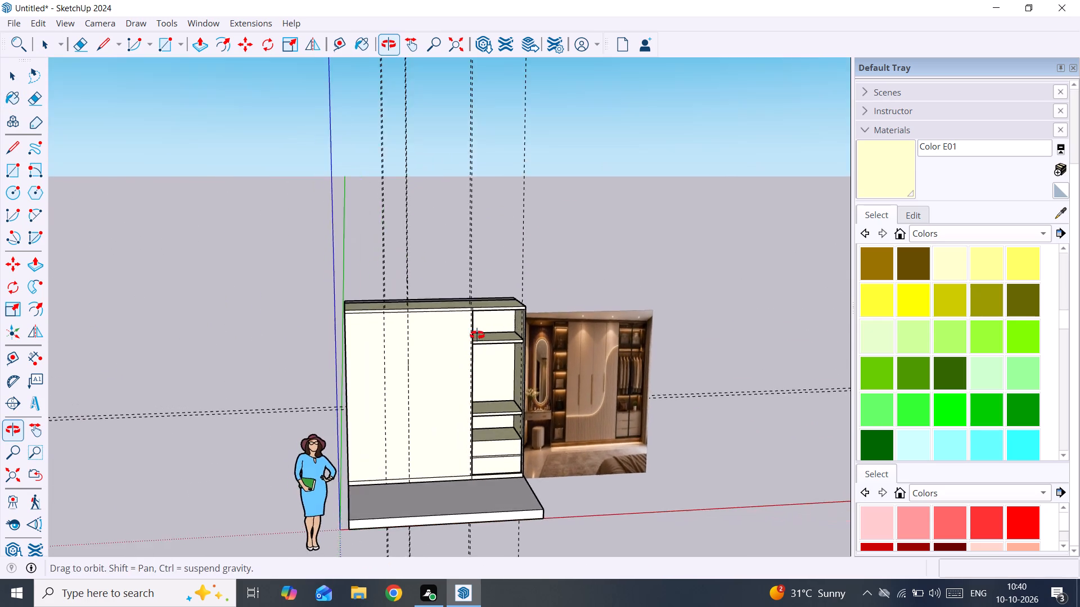
middle_click_drag(477, 335, 472, 326)
scroll(461, 302, "up", 6)
middle_click_drag(462, 350, 437, 239)
scroll(449, 250, "up", 2)
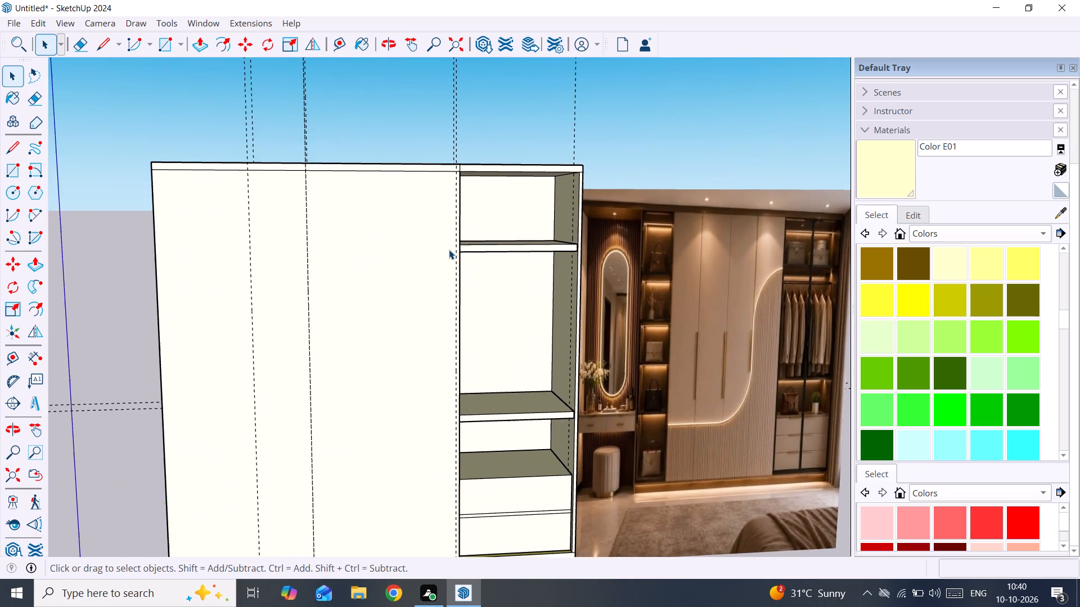
scroll(450, 253, "up", 4)
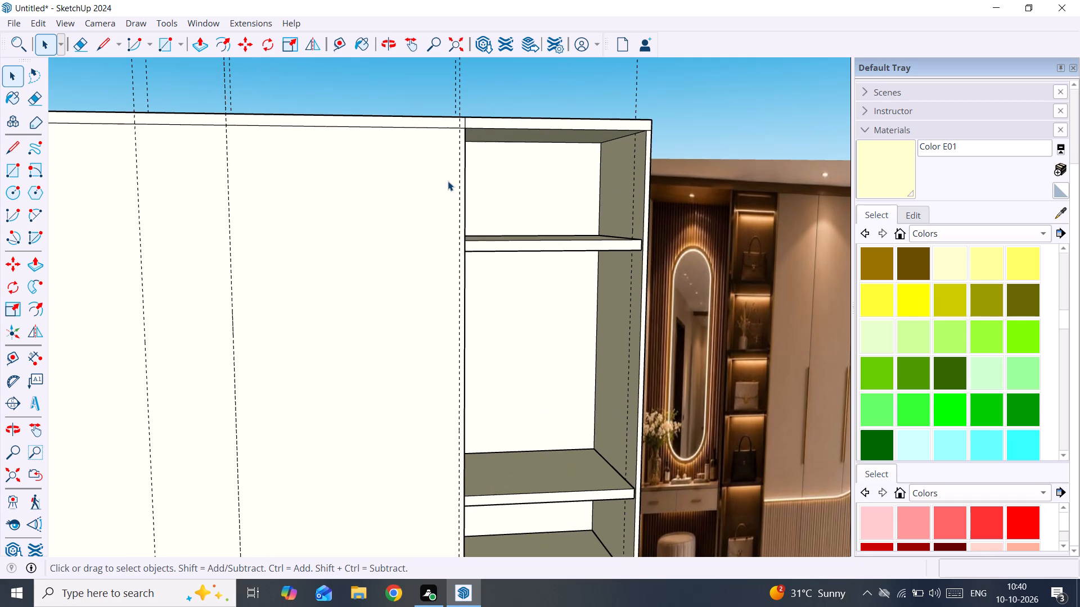
scroll(446, 178, "down", 5)
middle_click_drag(440, 174, 439, 174, "shift")
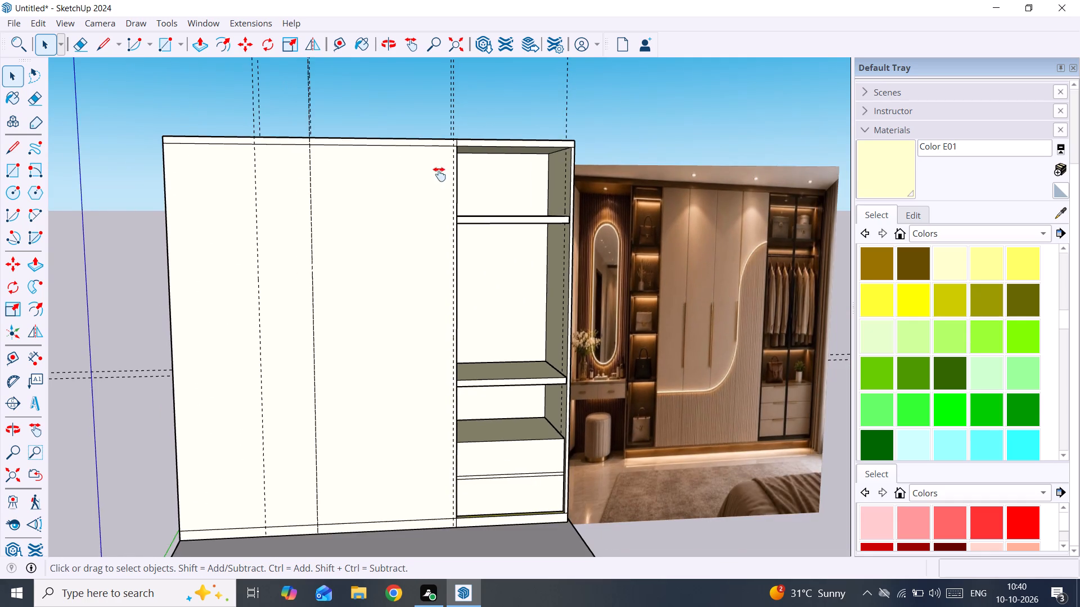
middle_click_drag(439, 174, 377, 79, "shift")
scroll(377, 78, "down", 3)
middle_click_drag(377, 78, 380, 175, "shift")
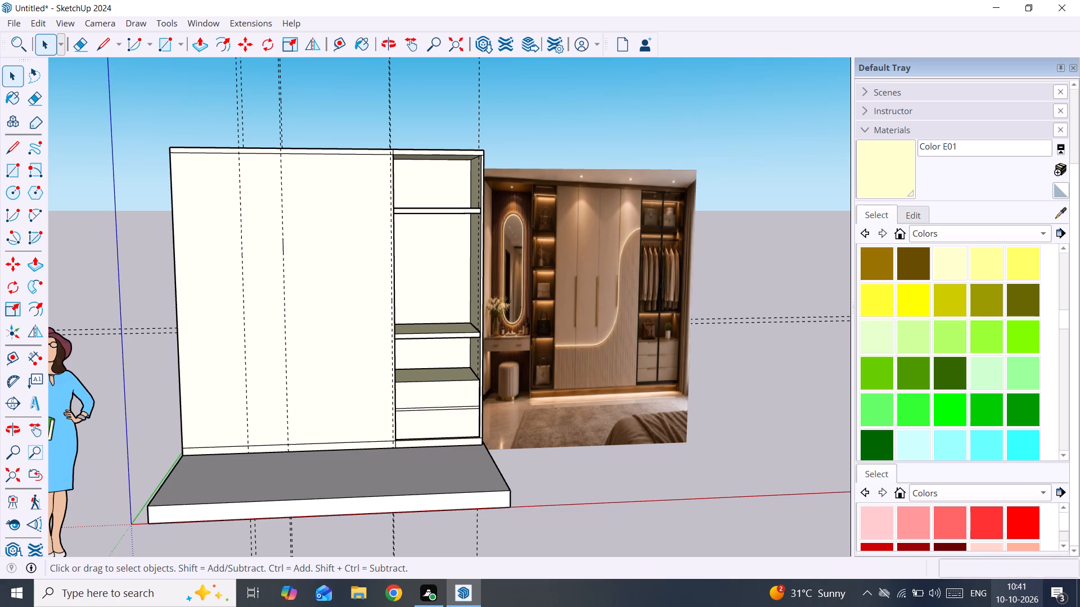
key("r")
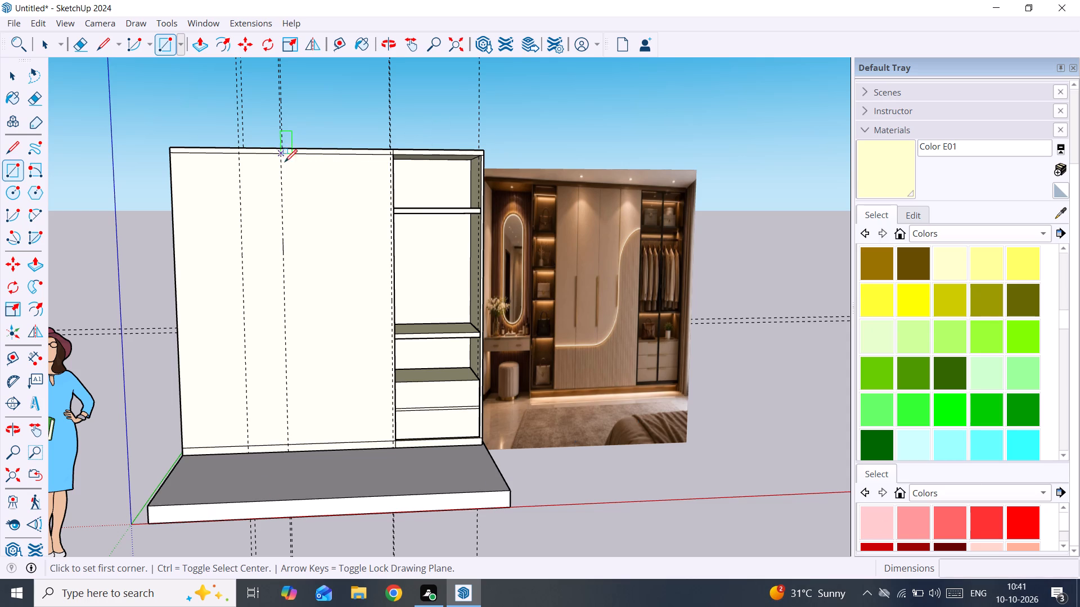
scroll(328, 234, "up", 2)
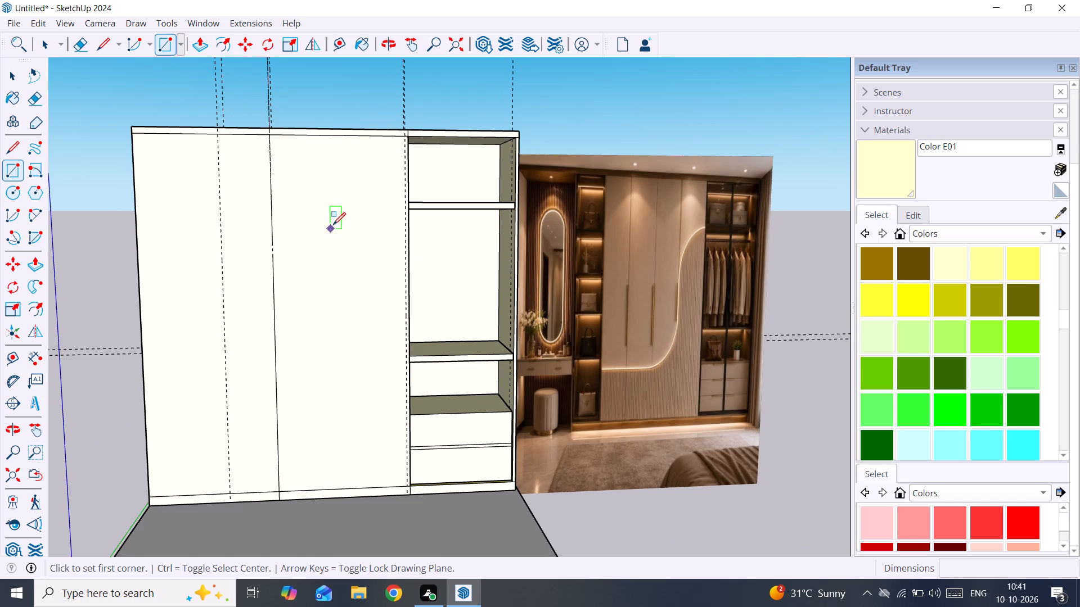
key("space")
Open the wardrobe group for editing.
double_click(342, 219)
scroll(314, 206, "up", 3)
middle_click_drag(314, 206, 400, 395)
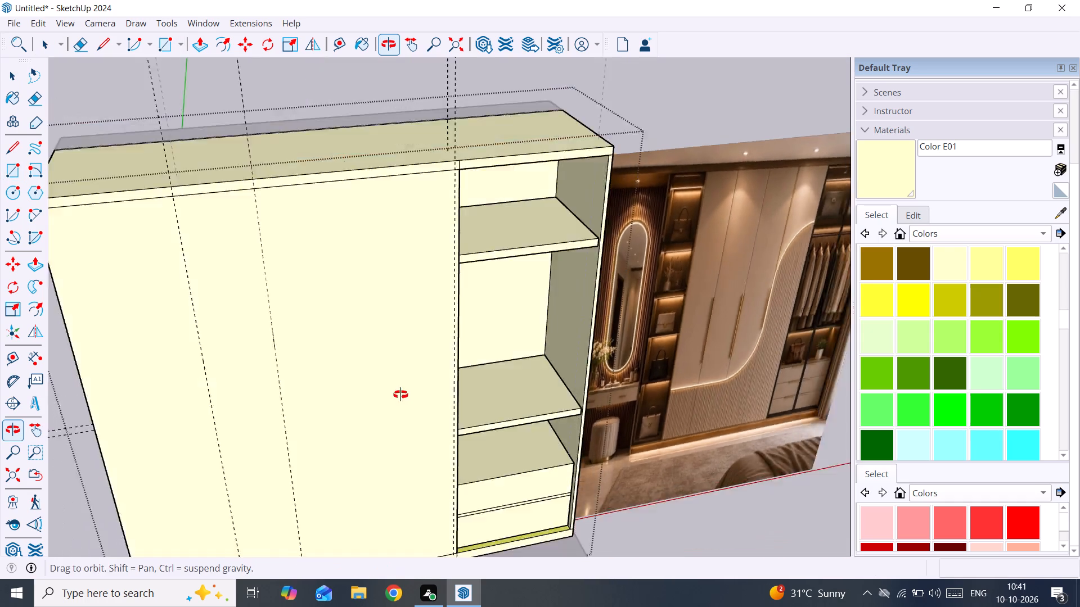
middle_click_drag(400, 395, 338, 356)
scroll(338, 356, "down", 2)
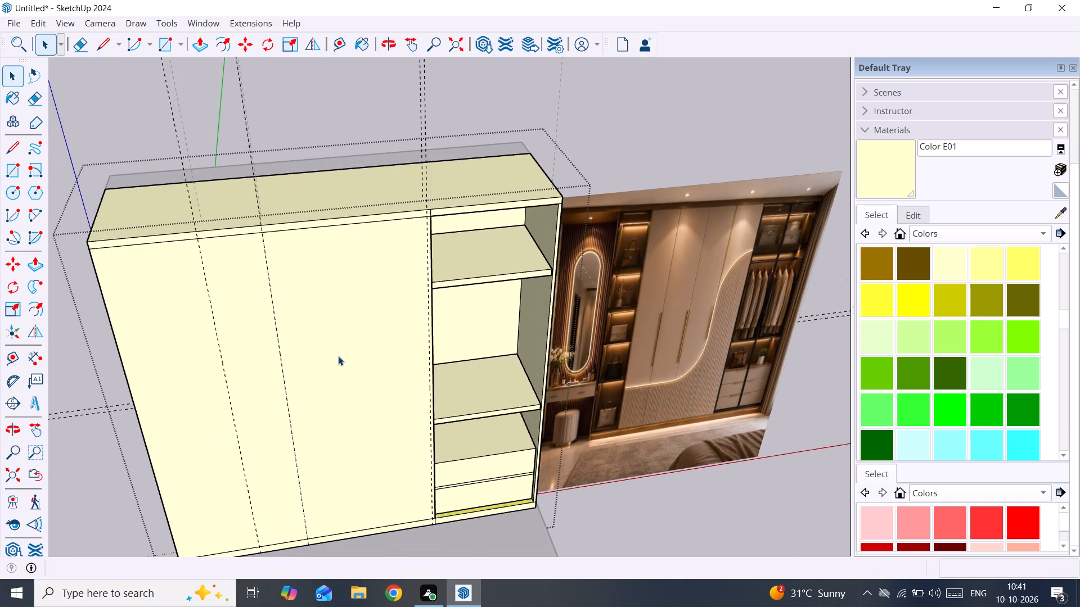
scroll(338, 356, "down", 2)
middle_click_drag(338, 356, 323, 270)
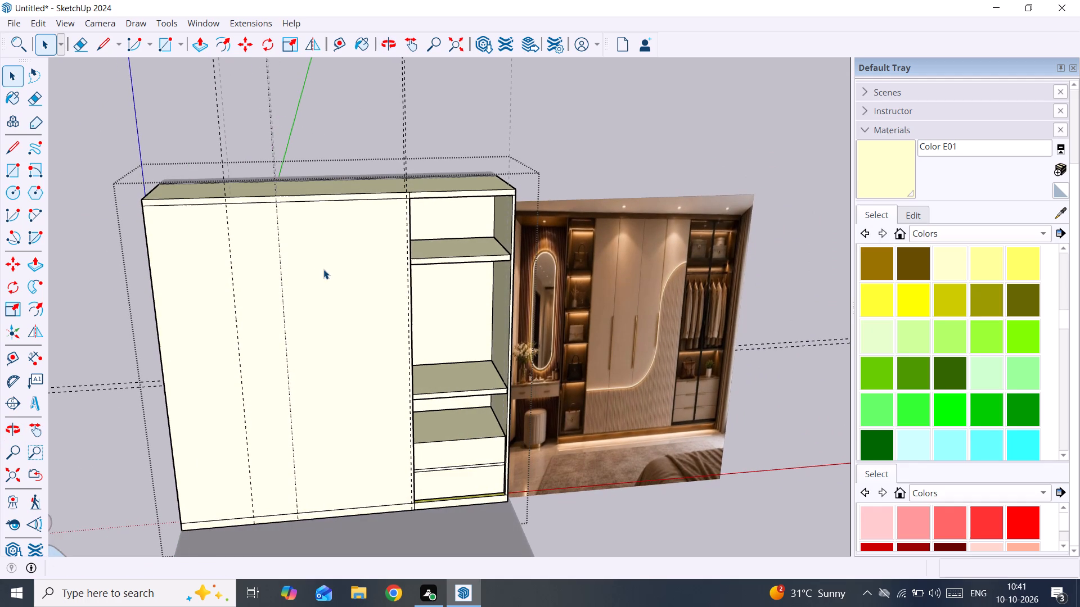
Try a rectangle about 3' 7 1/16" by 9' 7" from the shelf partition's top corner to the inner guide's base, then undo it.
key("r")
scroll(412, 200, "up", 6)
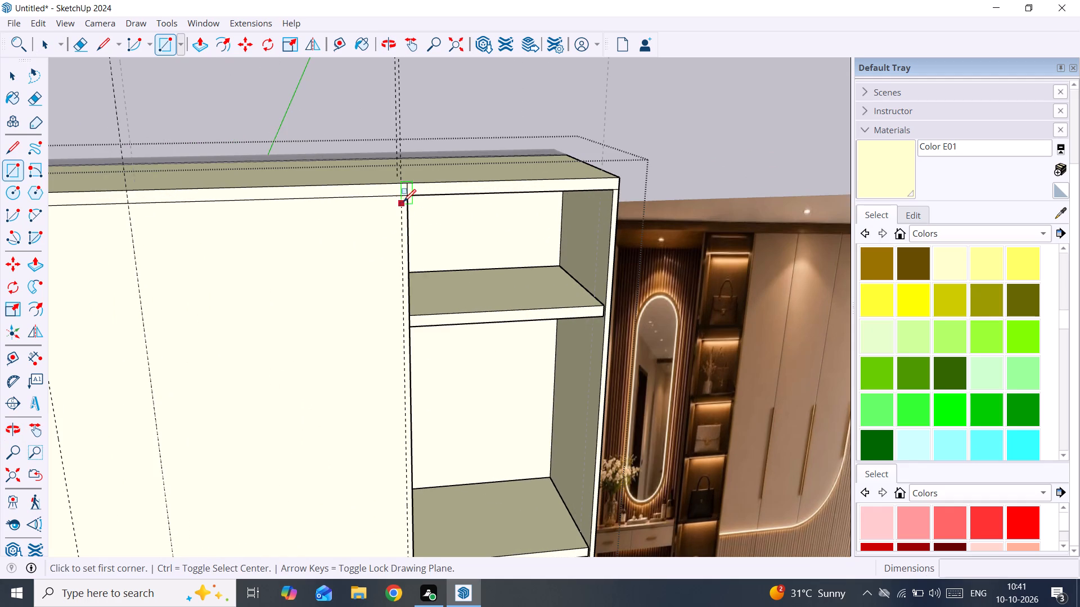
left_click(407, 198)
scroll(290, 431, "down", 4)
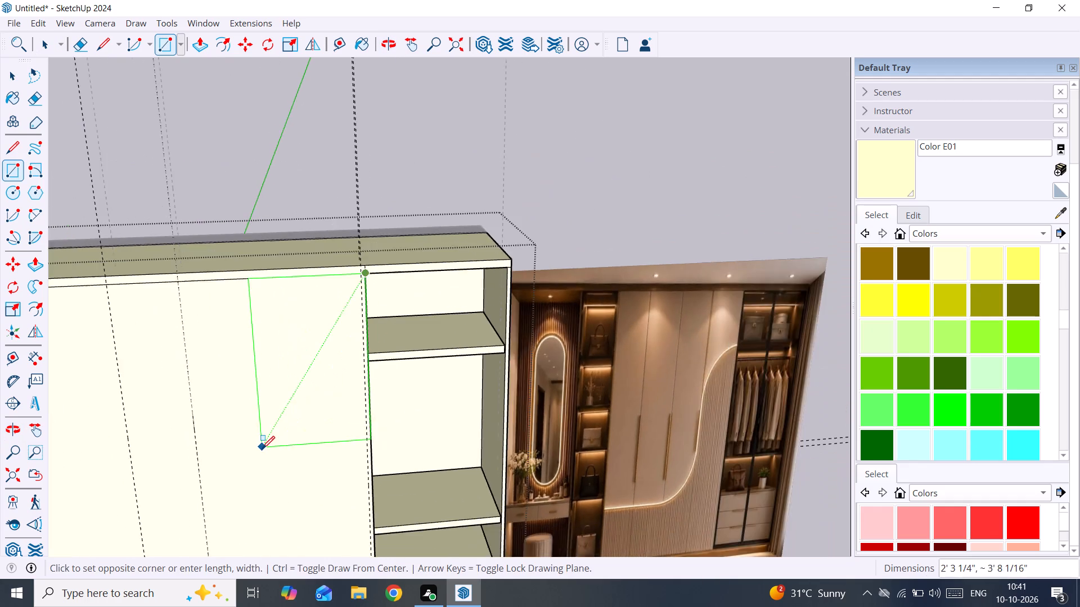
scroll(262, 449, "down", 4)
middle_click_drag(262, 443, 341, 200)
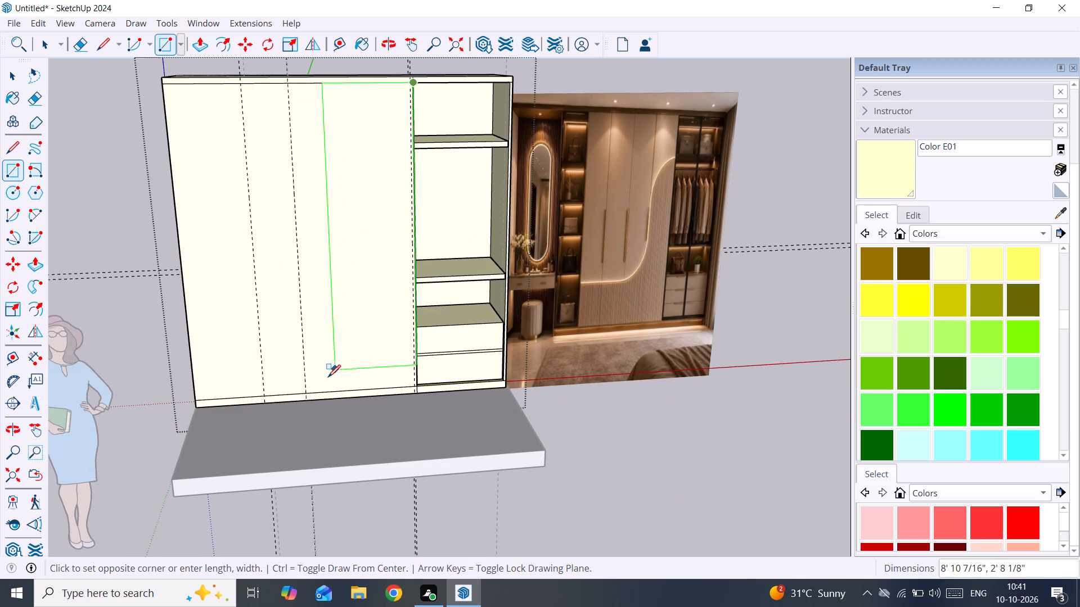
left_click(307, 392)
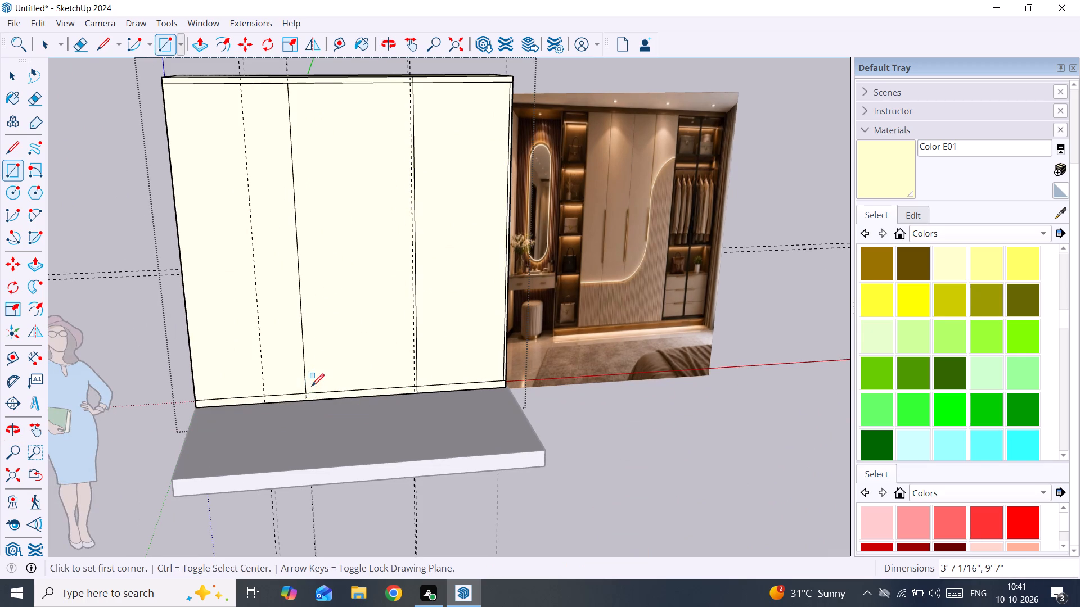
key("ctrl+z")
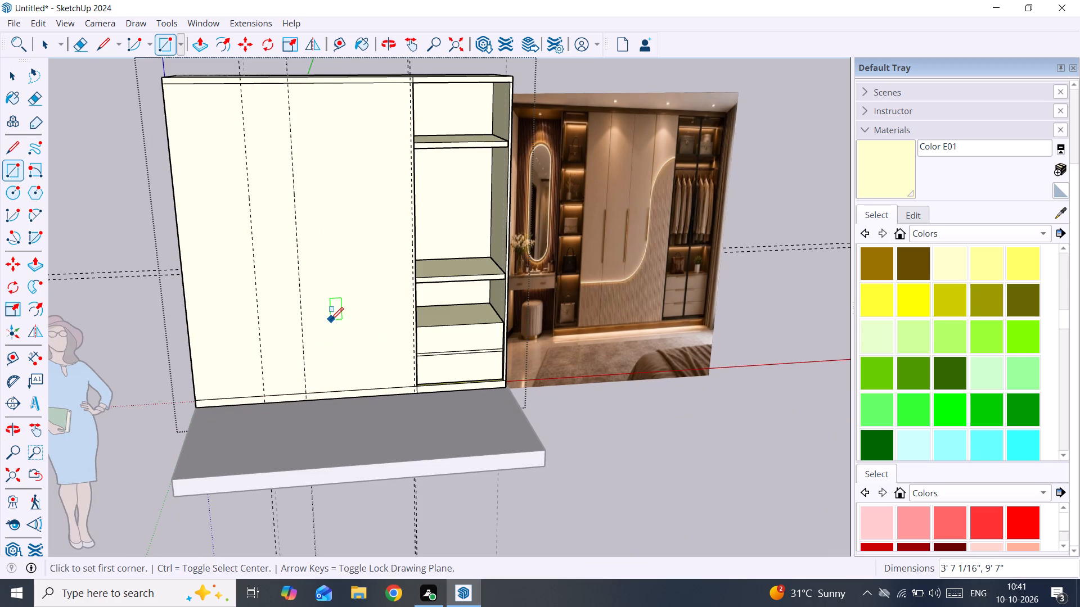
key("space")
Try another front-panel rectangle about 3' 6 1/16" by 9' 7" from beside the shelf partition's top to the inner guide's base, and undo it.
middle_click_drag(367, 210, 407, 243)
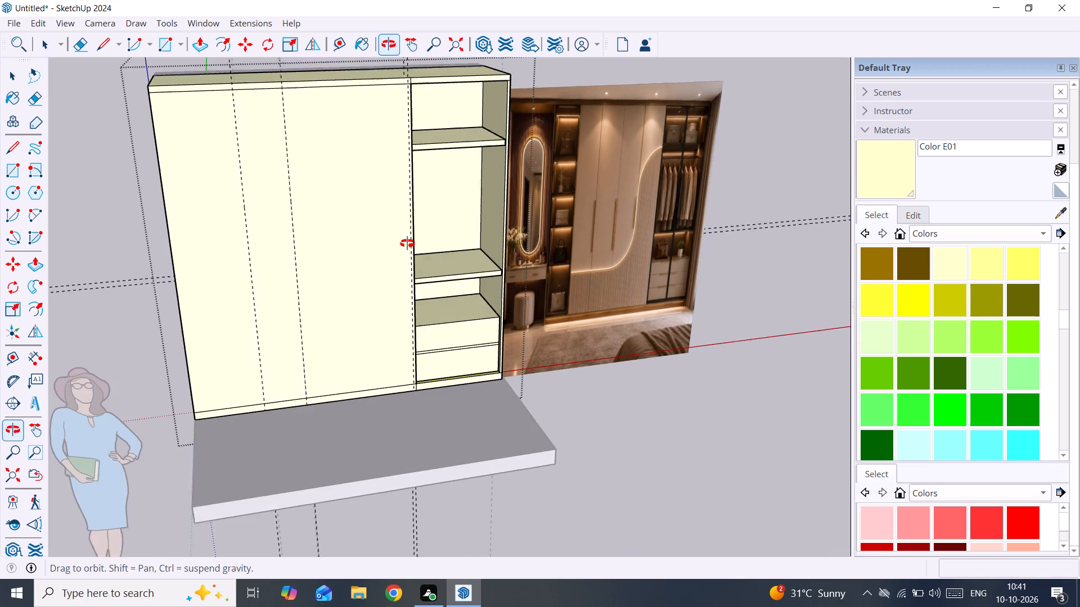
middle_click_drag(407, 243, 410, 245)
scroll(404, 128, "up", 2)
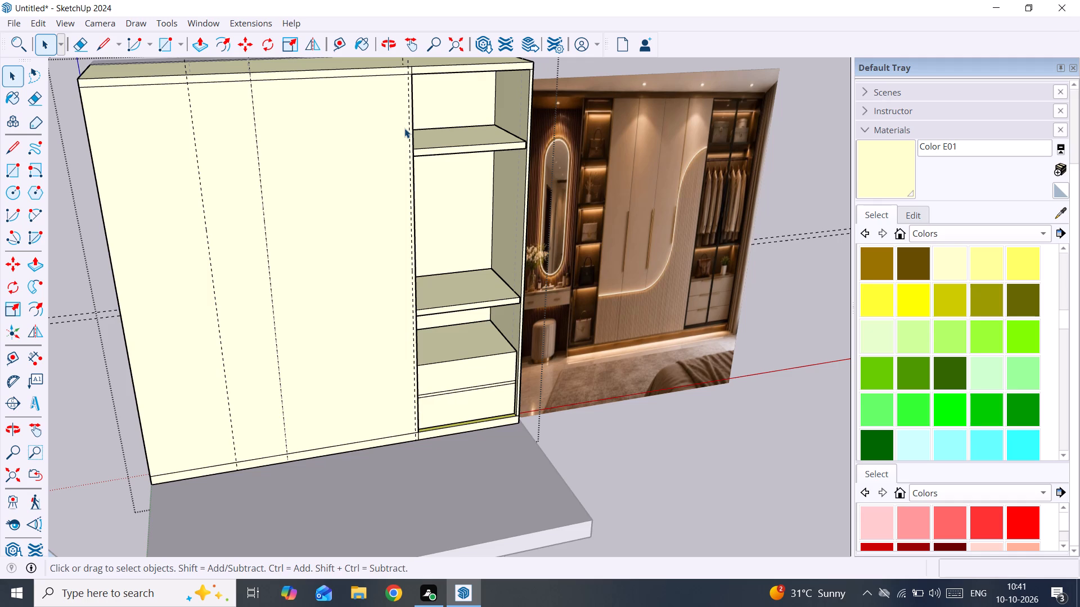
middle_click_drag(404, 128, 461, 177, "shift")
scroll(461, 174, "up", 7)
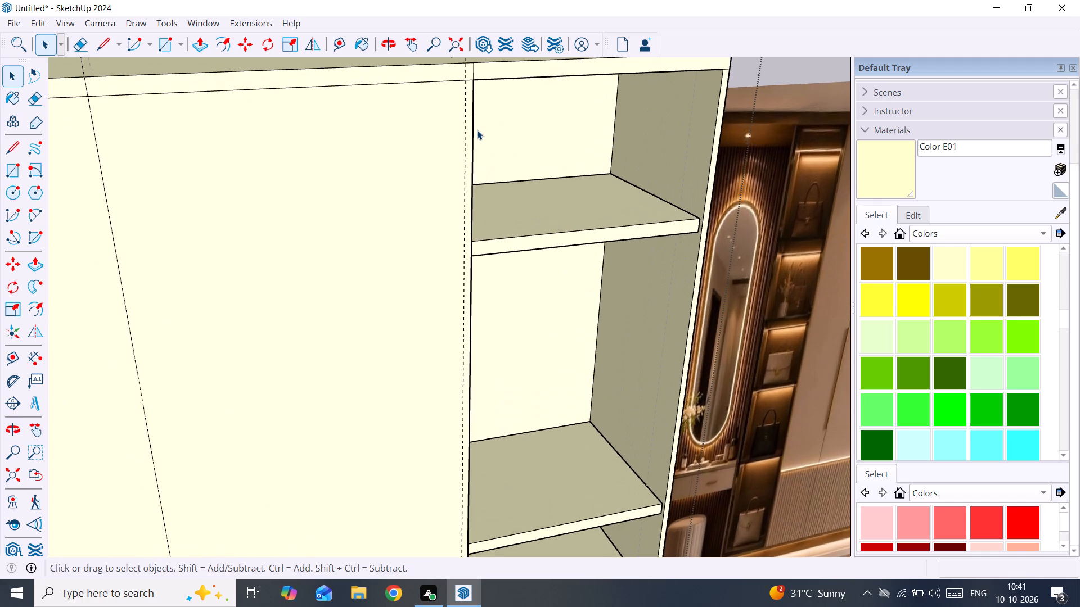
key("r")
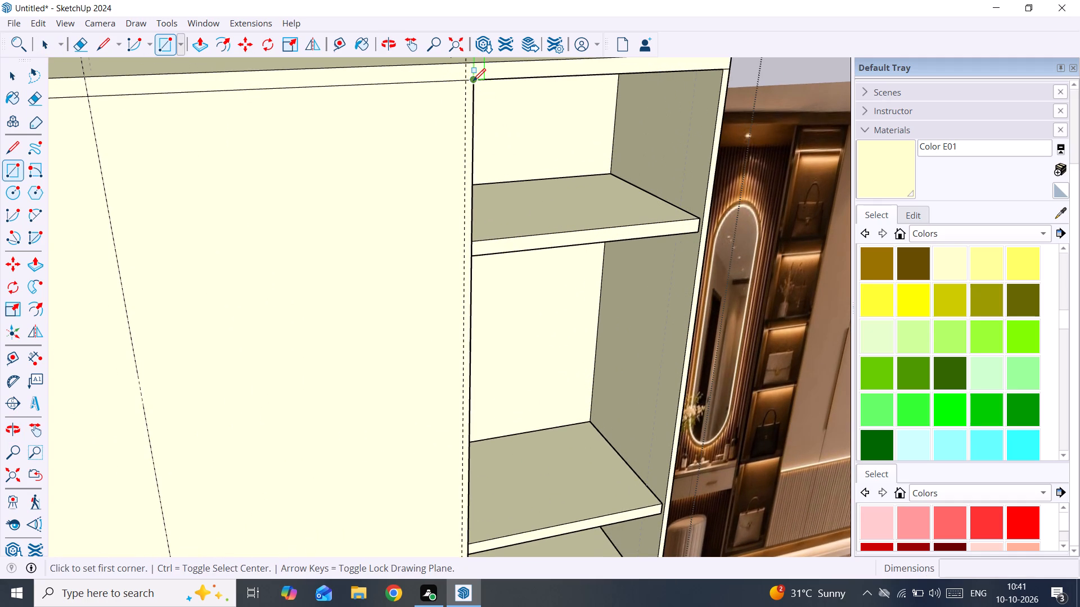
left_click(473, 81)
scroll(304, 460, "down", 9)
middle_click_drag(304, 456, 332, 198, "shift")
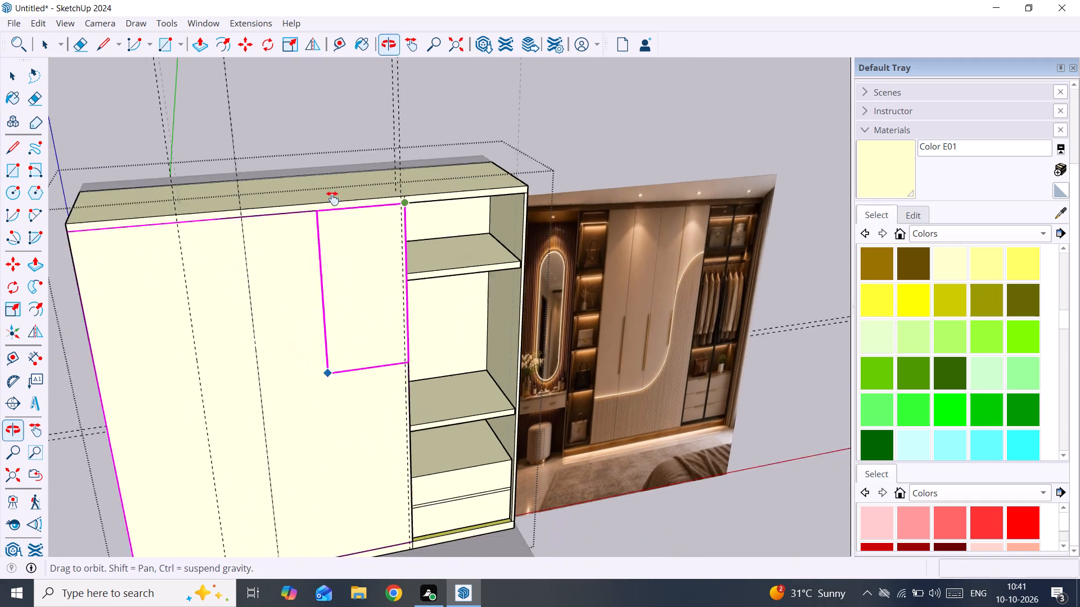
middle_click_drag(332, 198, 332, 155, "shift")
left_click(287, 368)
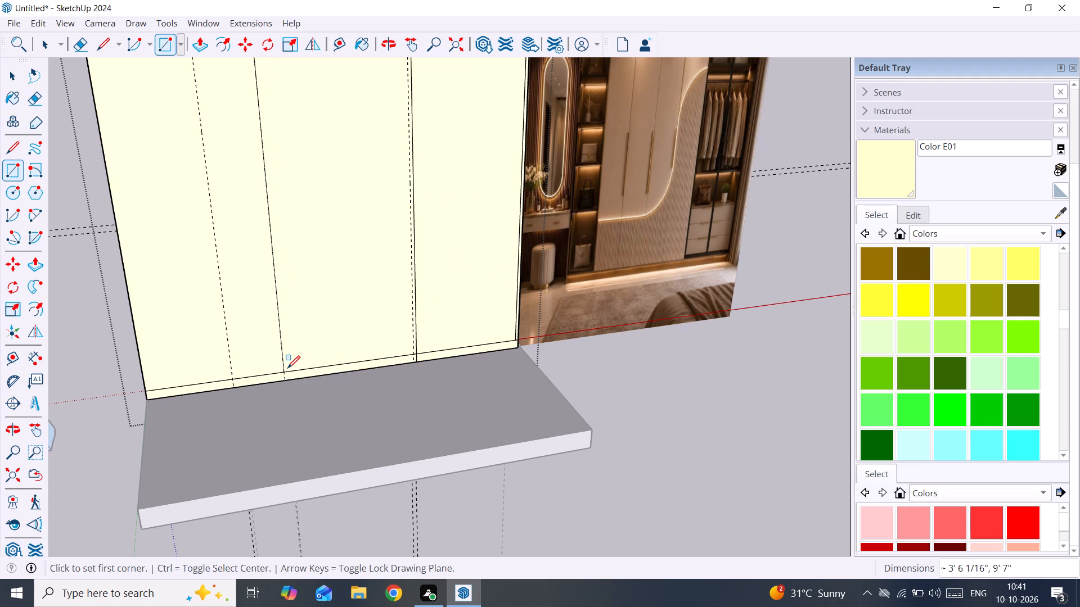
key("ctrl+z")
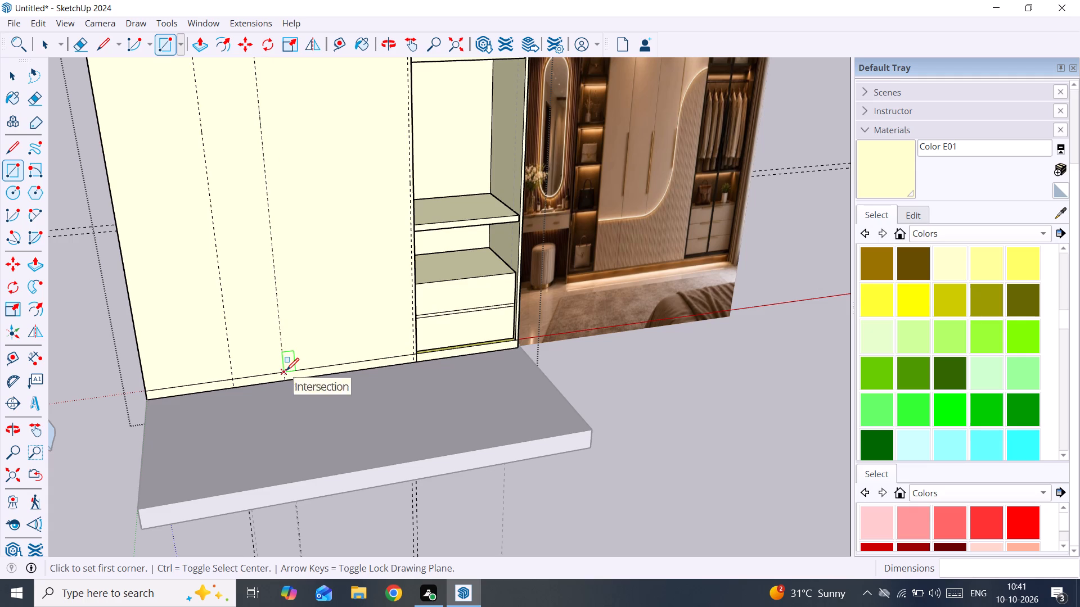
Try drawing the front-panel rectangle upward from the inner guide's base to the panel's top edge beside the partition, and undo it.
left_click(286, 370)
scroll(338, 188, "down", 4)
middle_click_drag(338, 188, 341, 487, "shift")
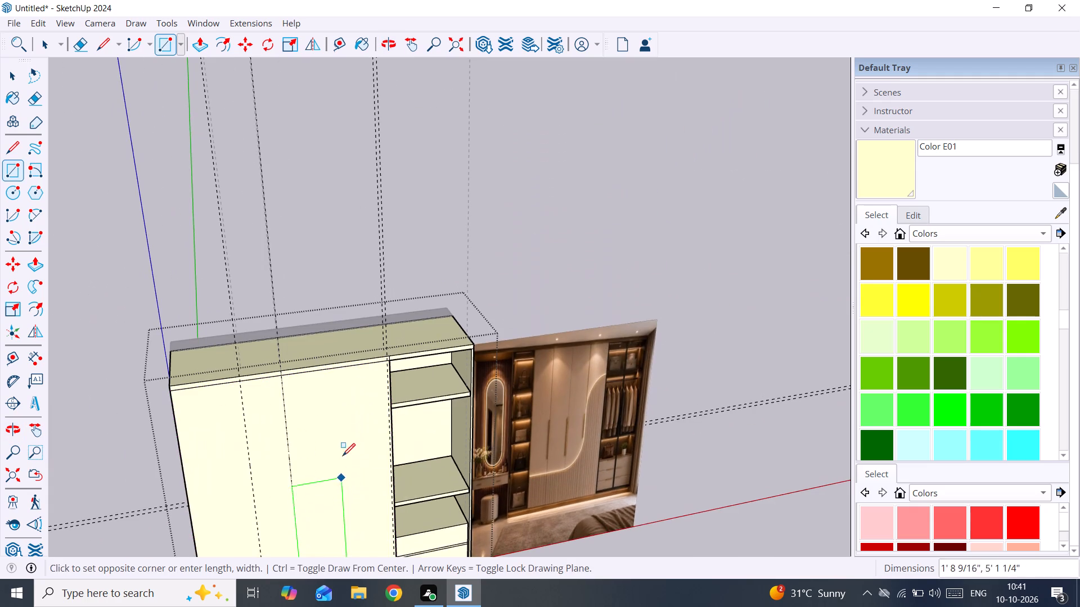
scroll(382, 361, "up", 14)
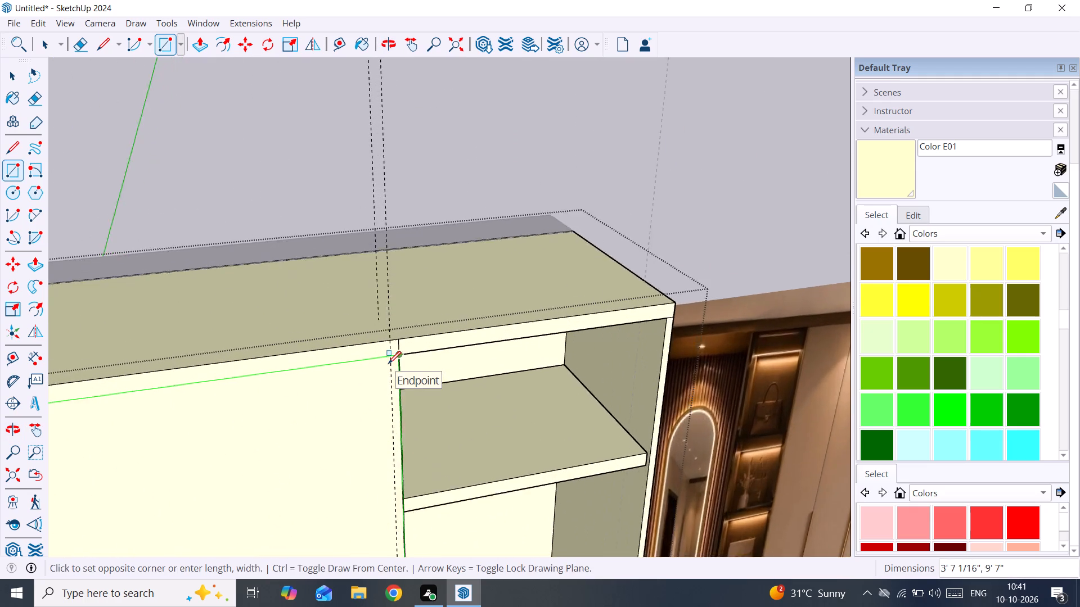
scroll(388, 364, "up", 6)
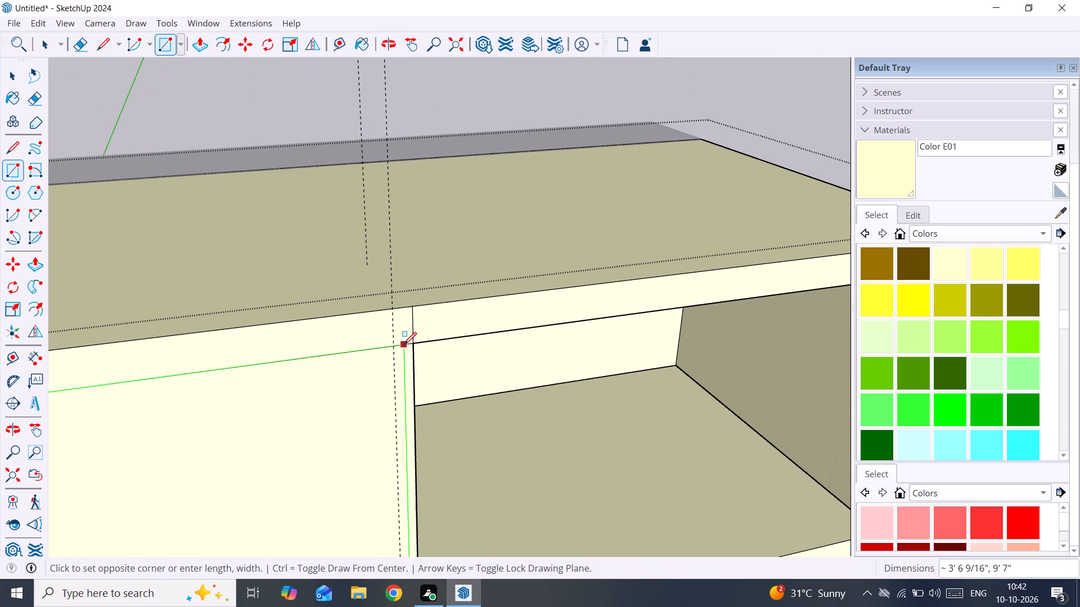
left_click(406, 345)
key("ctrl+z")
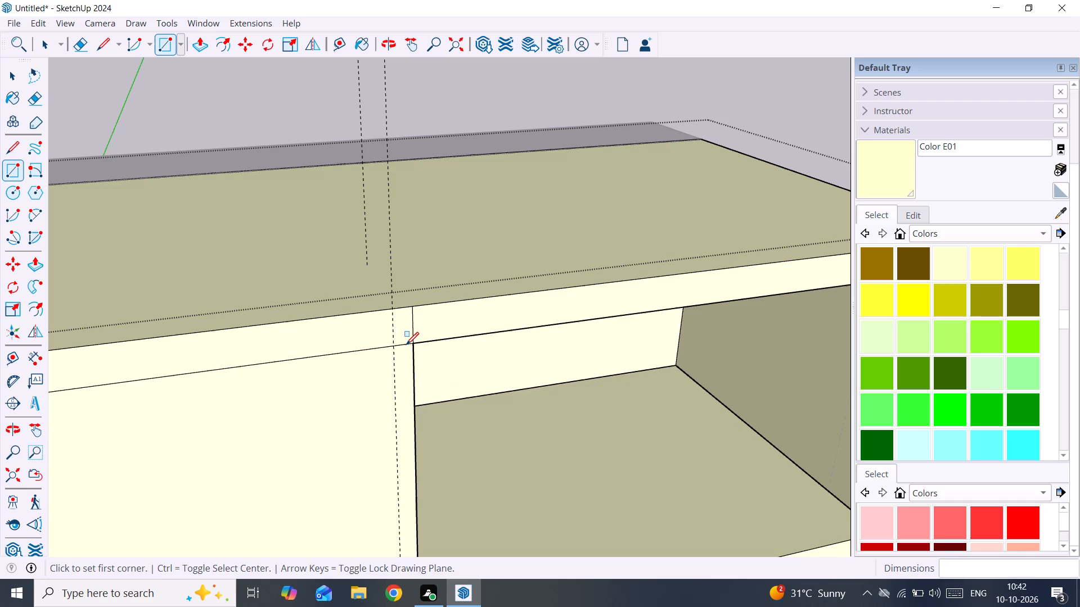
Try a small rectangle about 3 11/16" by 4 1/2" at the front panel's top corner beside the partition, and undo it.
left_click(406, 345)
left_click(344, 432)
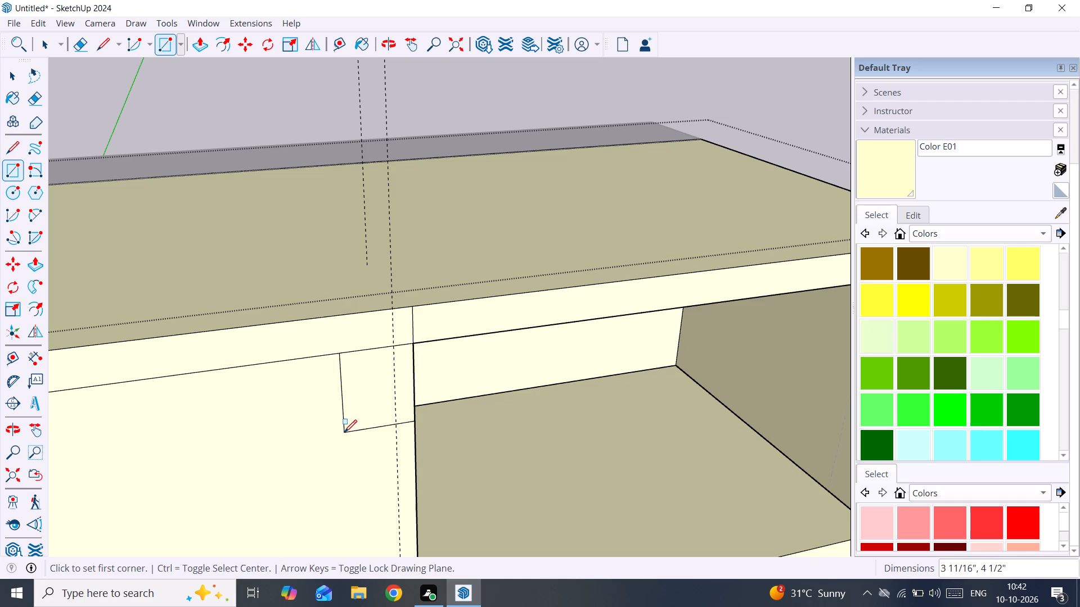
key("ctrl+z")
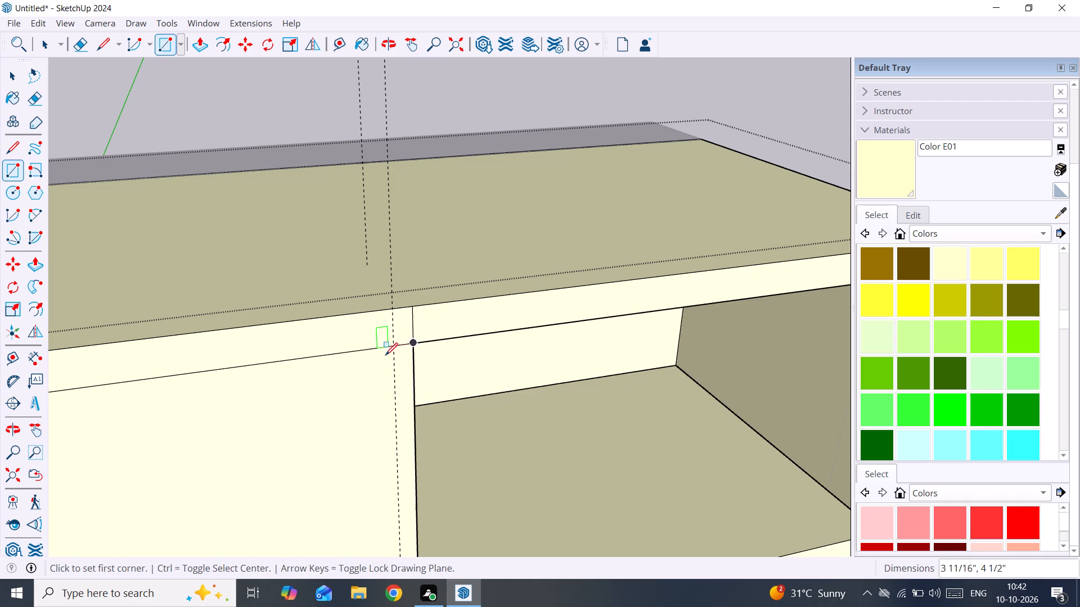
Draw a rectangle about 3' 6 11/16" by 9' 7" on the front panel, from just beside the shelf partition's top to the inner guide's base.
scroll(399, 347, "up", 12)
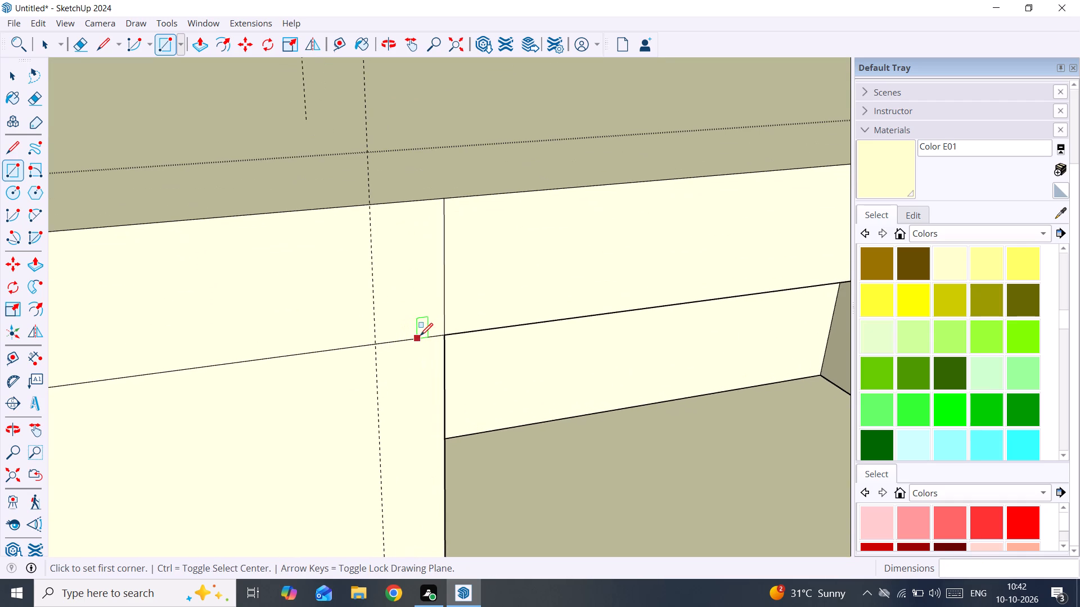
left_click(421, 336)
scroll(374, 423, "down", 18)
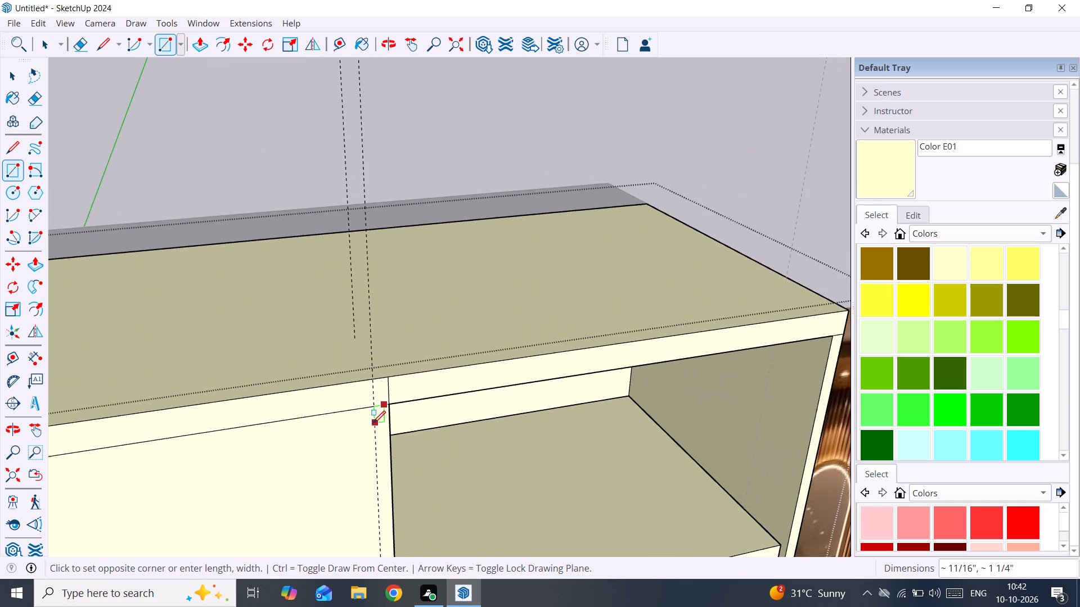
middle_click_drag(373, 423, 456, 238, "shift")
scroll(399, 272, "down", 10)
scroll(282, 432, "down", 1)
middle_click_drag(282, 432, 370, 194)
scroll(395, 146, "down", 3)
scroll(280, 491, "down", 5)
middle_click_drag(280, 491, 350, 289)
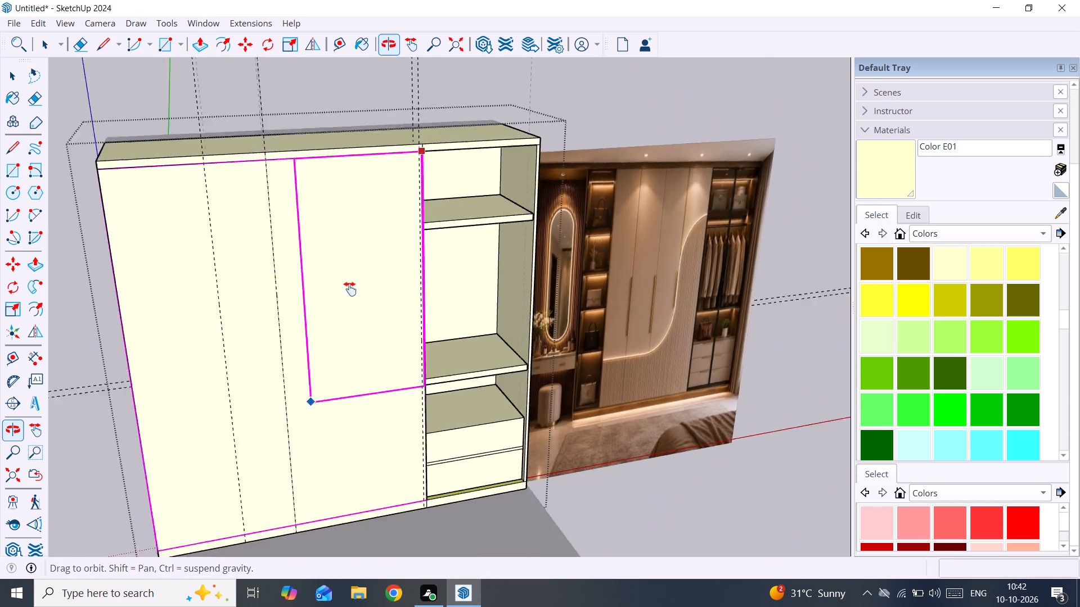
middle_click_drag(350, 289, 373, 201)
scroll(368, 303, "up", 6)
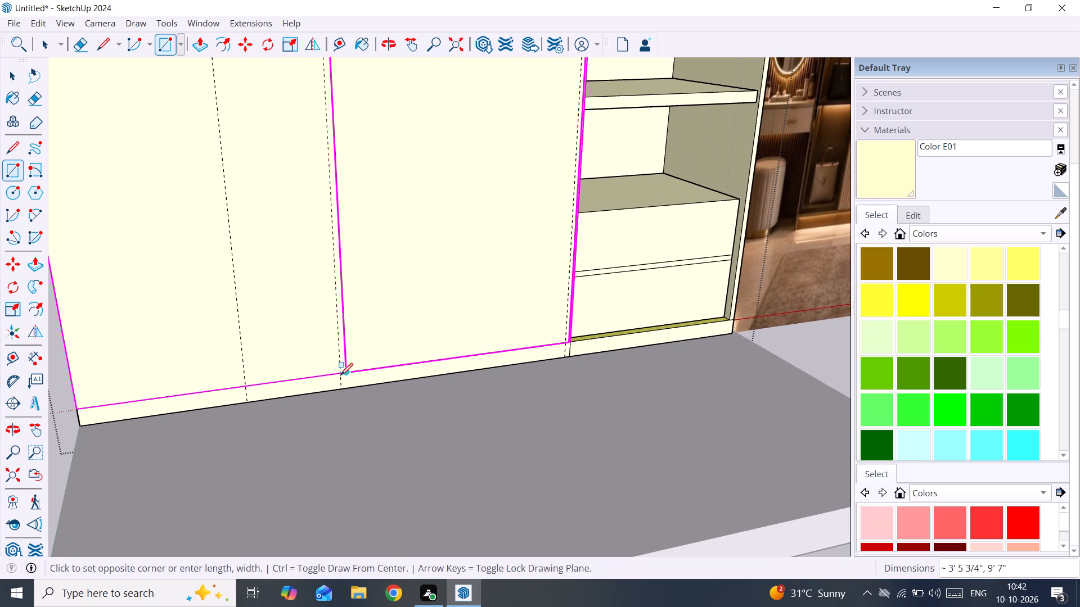
scroll(339, 375, "up", 5)
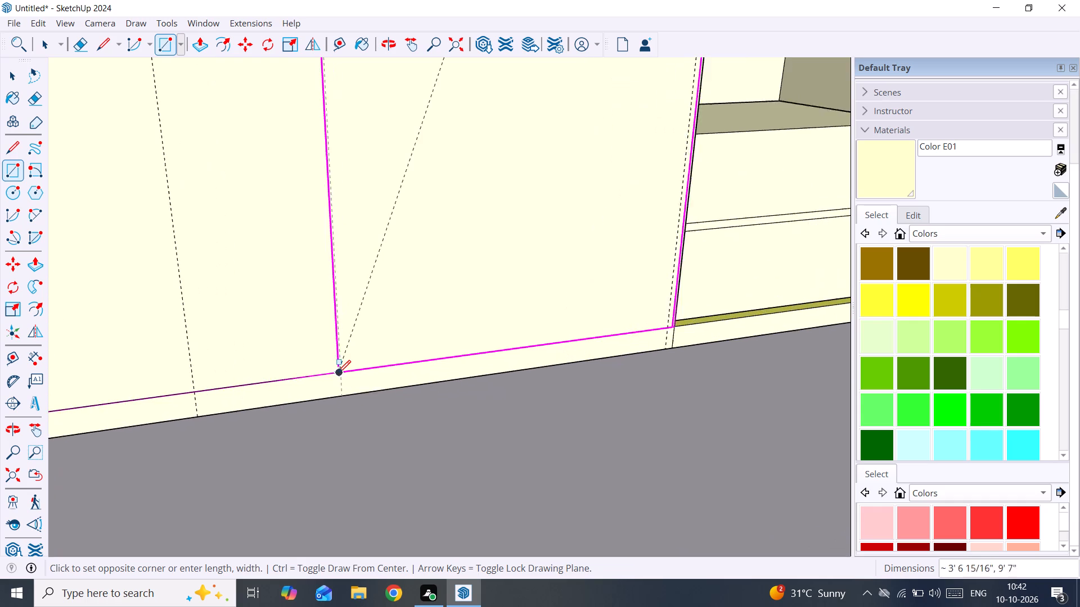
scroll(338, 373, "up", 2)
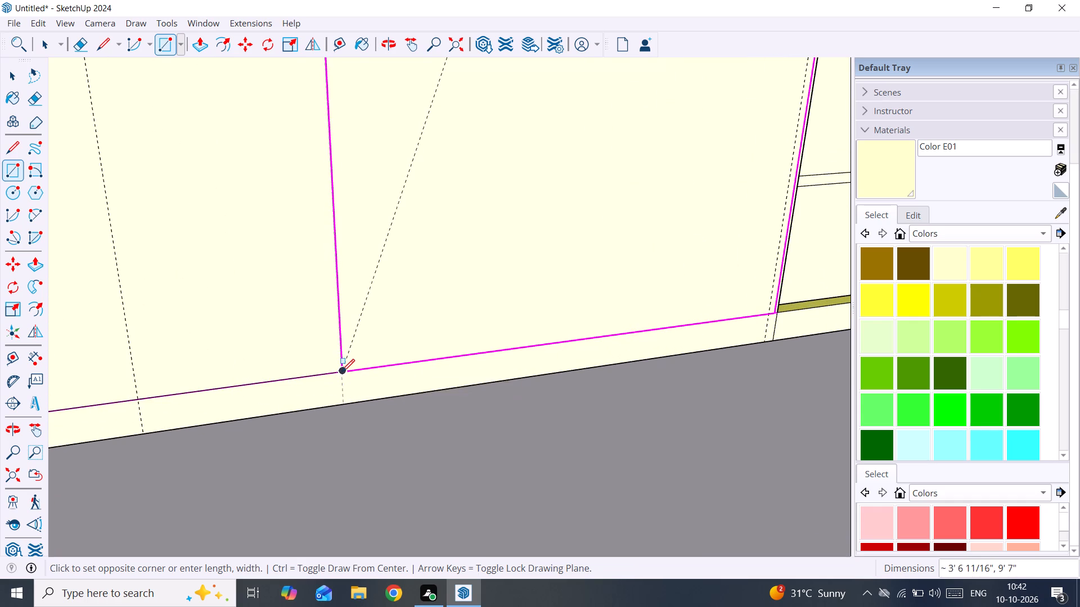
left_click(342, 372)
Push the rectangular face beside the open shelves 18 mm into the wardrobe's front panel.
scroll(386, 299, "down", 2)
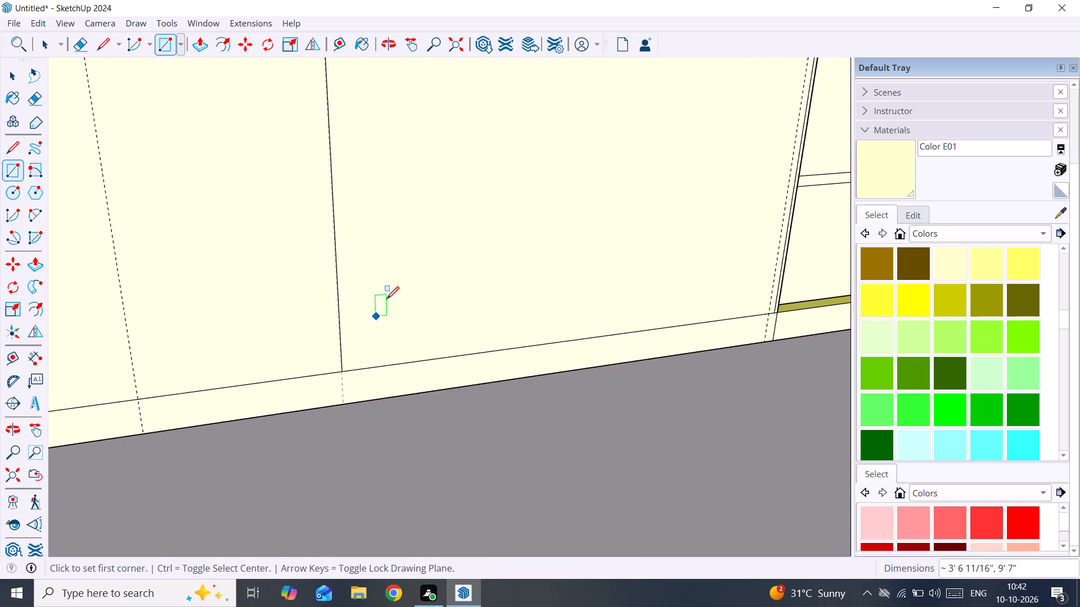
scroll(386, 299, "down", 17)
middle_click_drag(458, 270, 409, 470, "shift")
scroll(459, 270, "down", 1, "shift")
middle_click_drag(407, 463, 372, 460)
key("space")
left_click(406, 350)
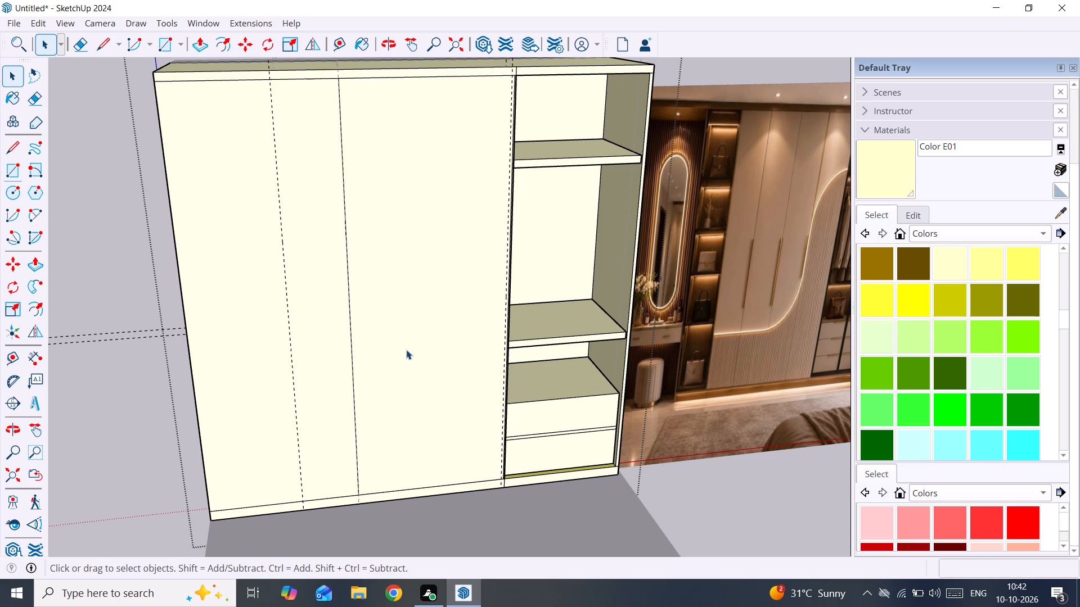
scroll(406, 350, "down", 4)
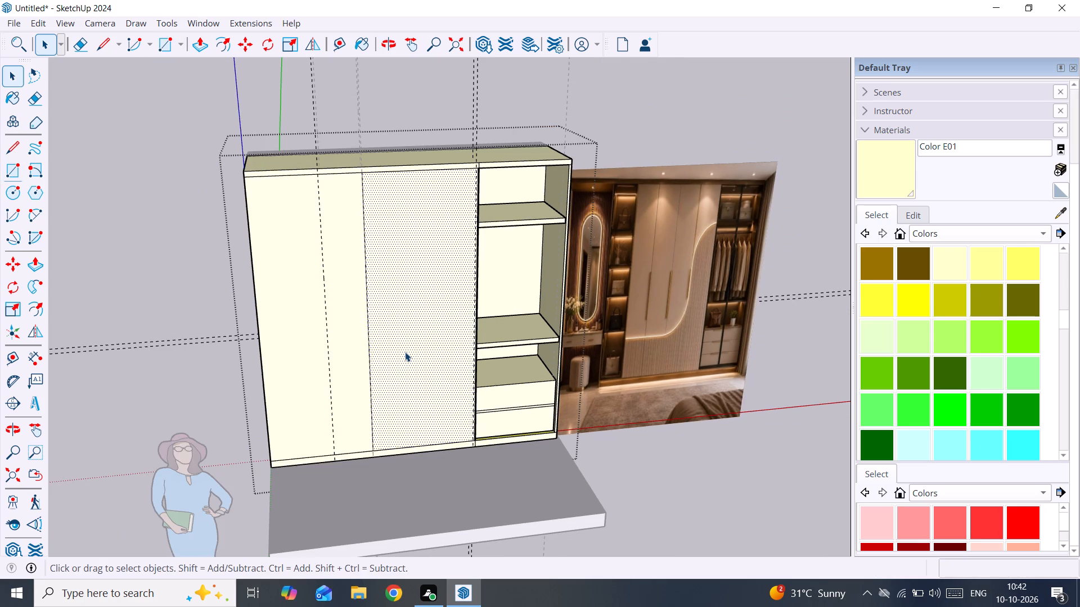
middle_click_drag(405, 352, 390, 324)
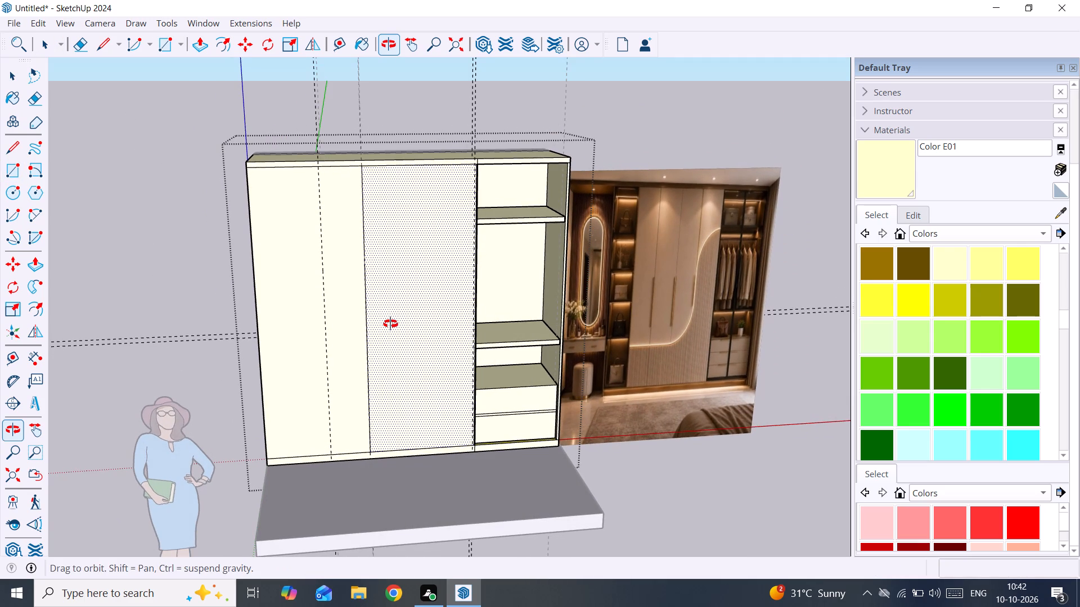
middle_click_drag(390, 324, 390, 364)
scroll(395, 355, "up", 3)
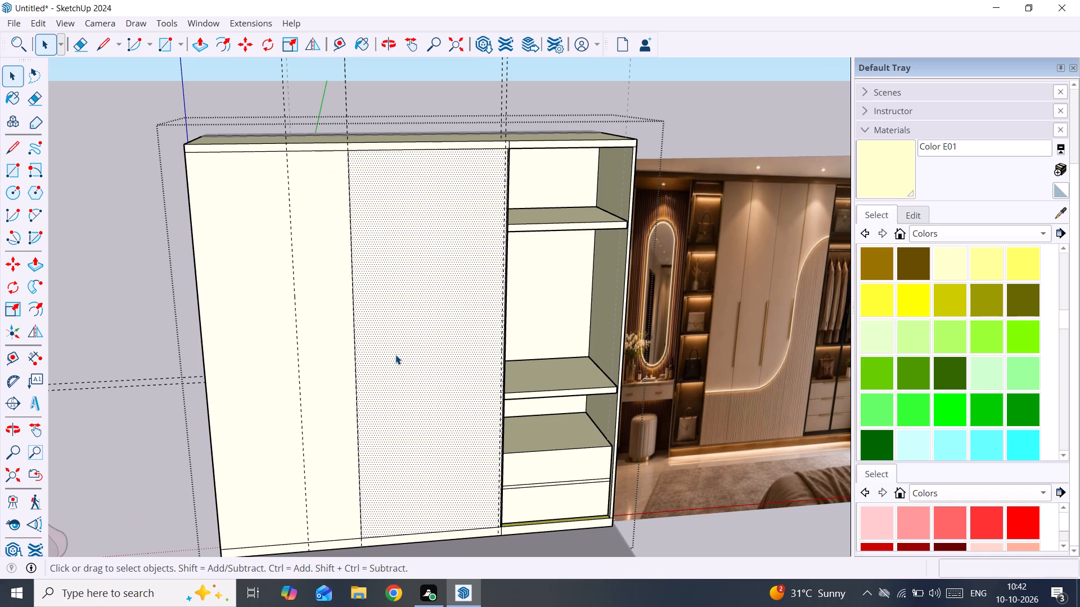
left_click(395, 355)
left_click(395, 355)
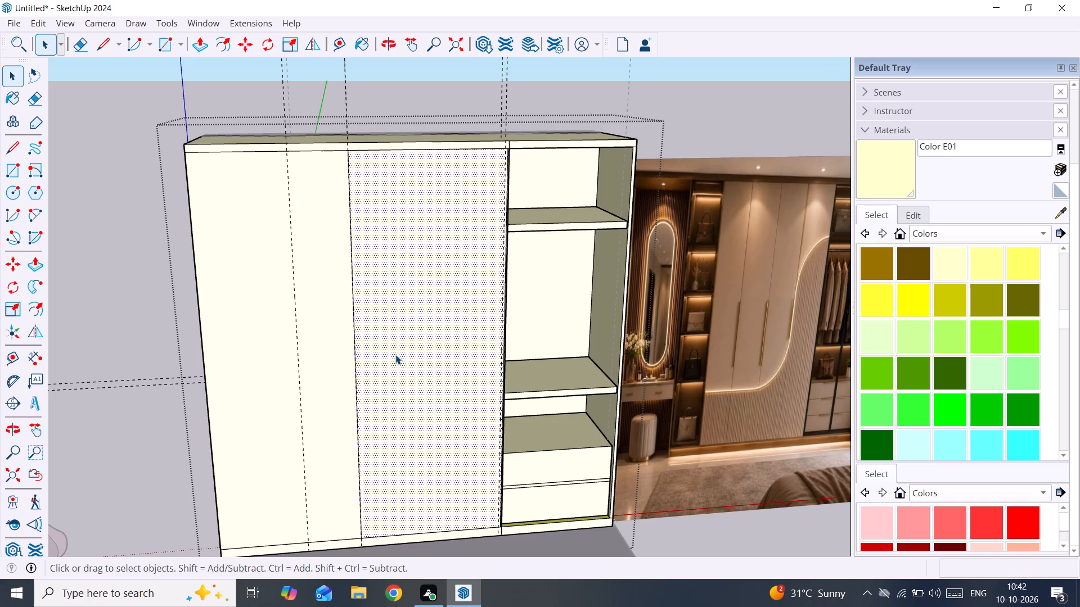
key("p")
left_click(395, 355)
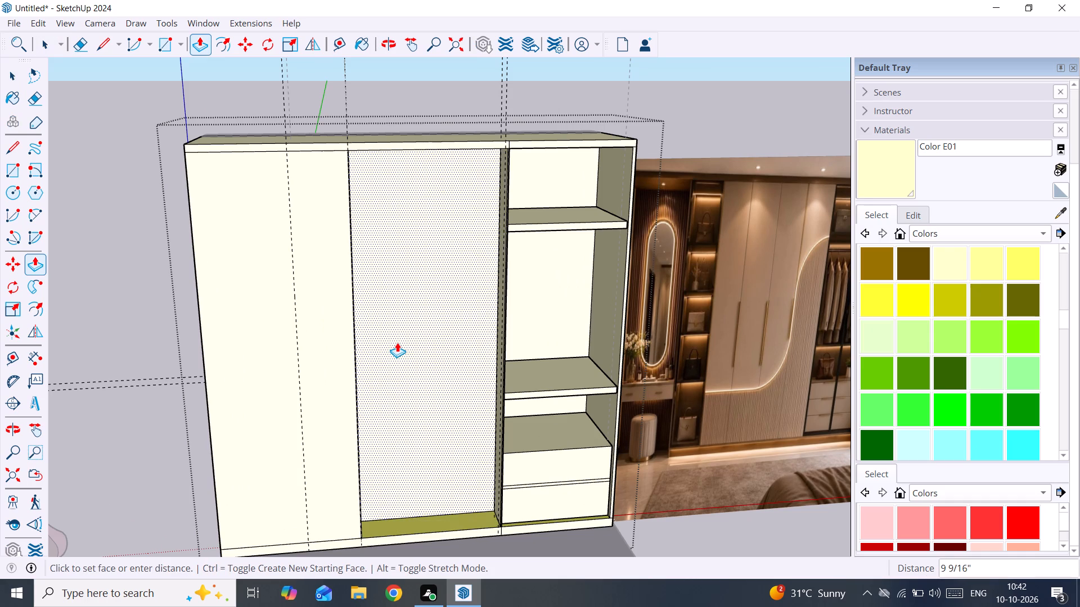
key("1")
type("8mm")
key("Return")
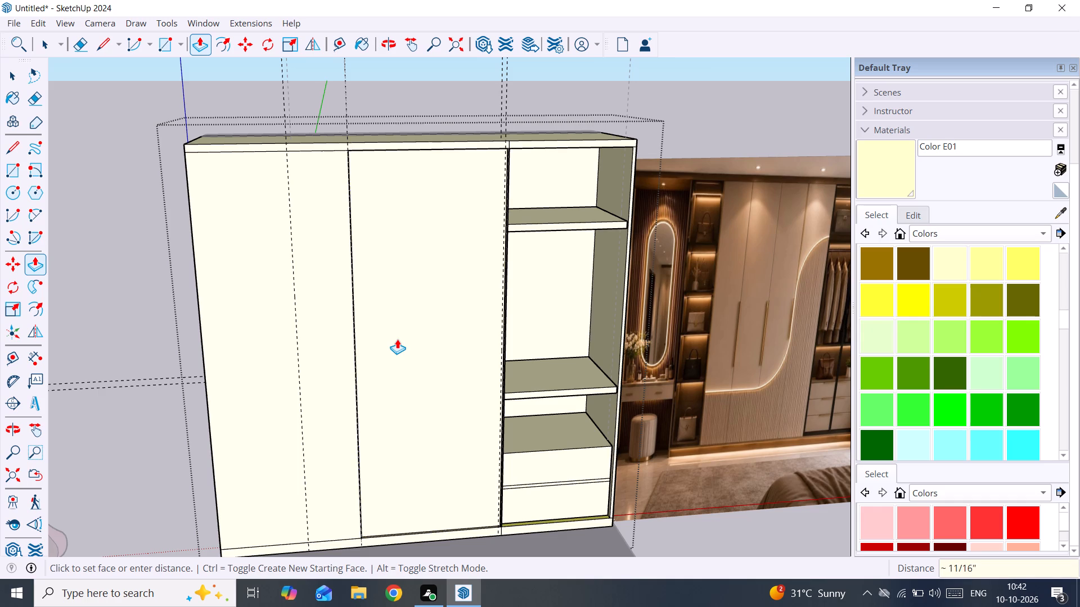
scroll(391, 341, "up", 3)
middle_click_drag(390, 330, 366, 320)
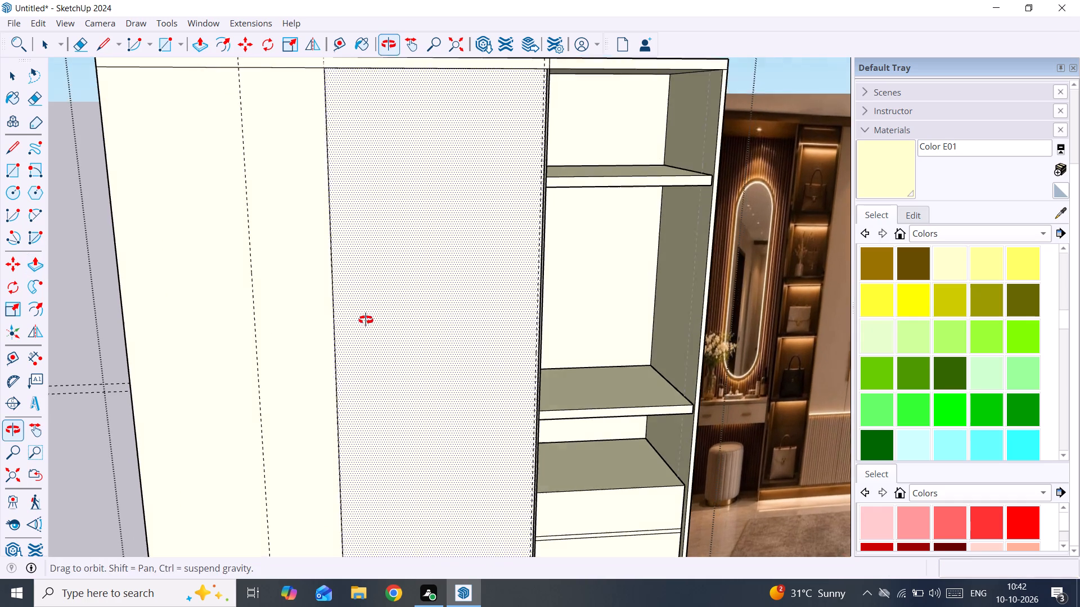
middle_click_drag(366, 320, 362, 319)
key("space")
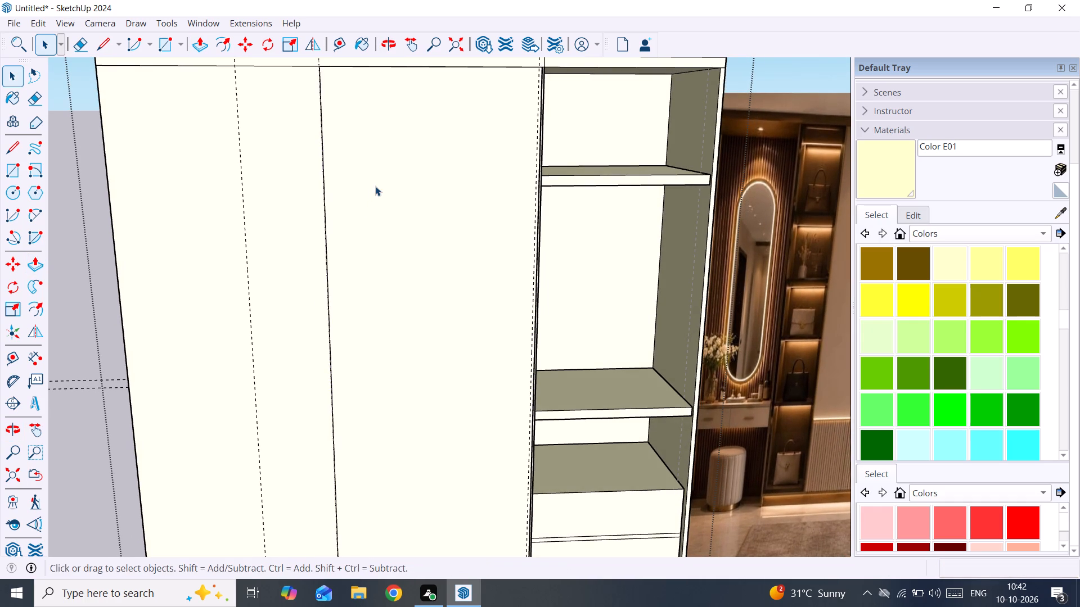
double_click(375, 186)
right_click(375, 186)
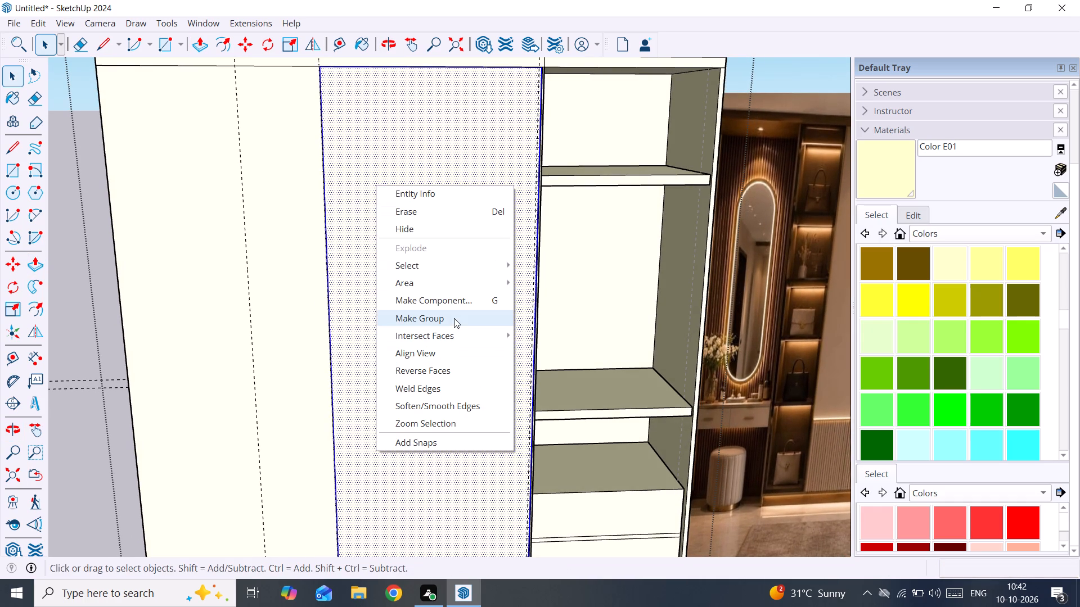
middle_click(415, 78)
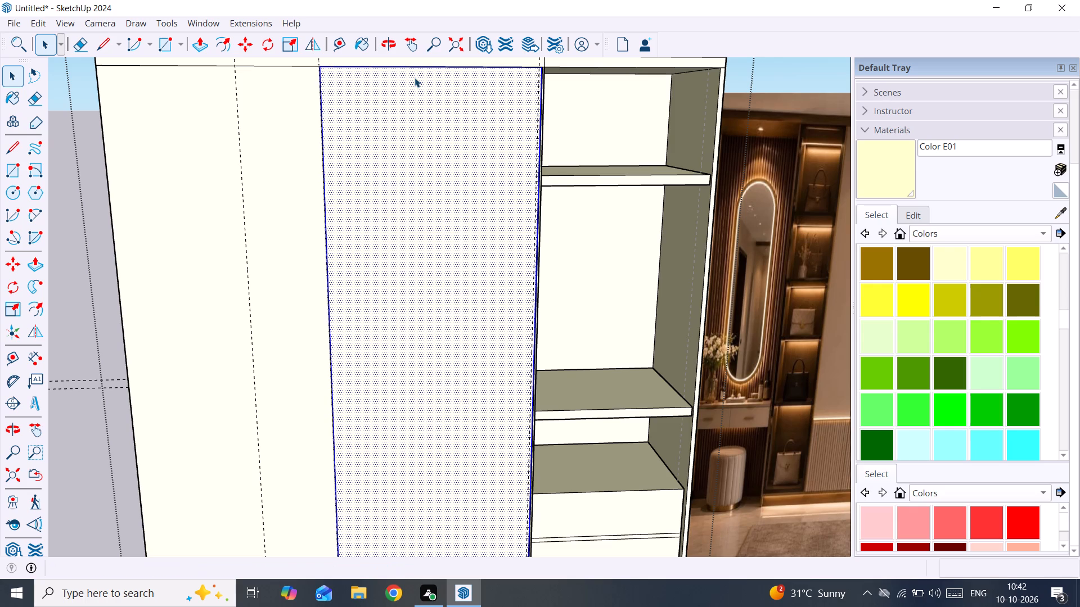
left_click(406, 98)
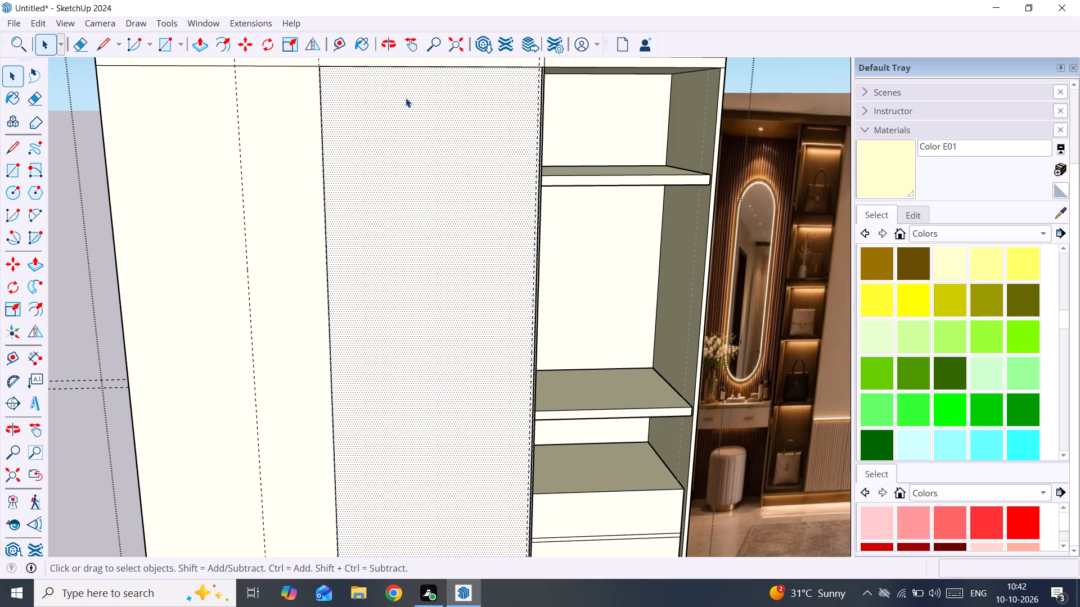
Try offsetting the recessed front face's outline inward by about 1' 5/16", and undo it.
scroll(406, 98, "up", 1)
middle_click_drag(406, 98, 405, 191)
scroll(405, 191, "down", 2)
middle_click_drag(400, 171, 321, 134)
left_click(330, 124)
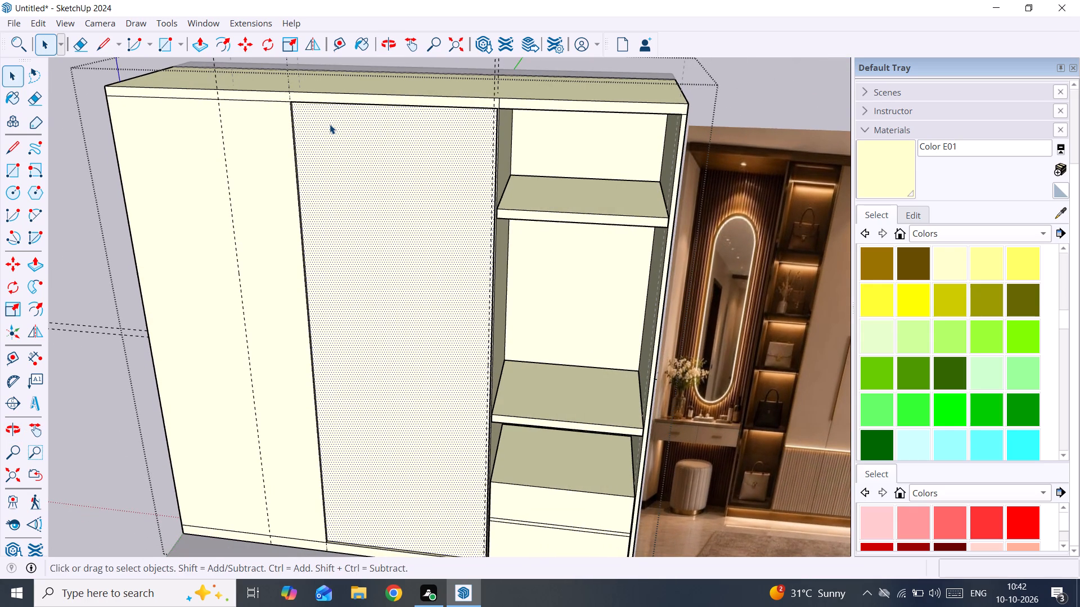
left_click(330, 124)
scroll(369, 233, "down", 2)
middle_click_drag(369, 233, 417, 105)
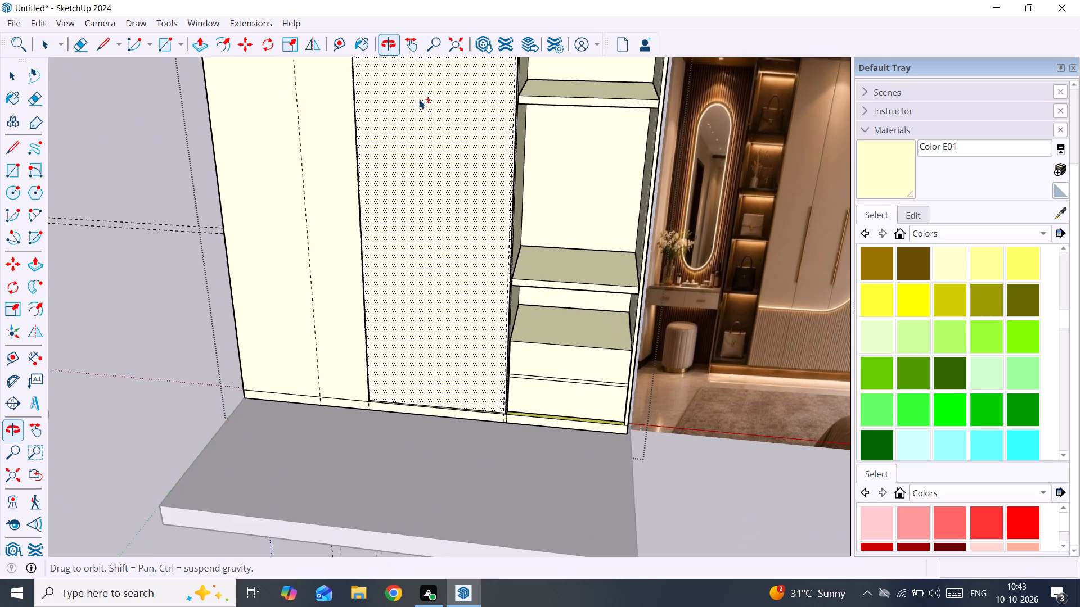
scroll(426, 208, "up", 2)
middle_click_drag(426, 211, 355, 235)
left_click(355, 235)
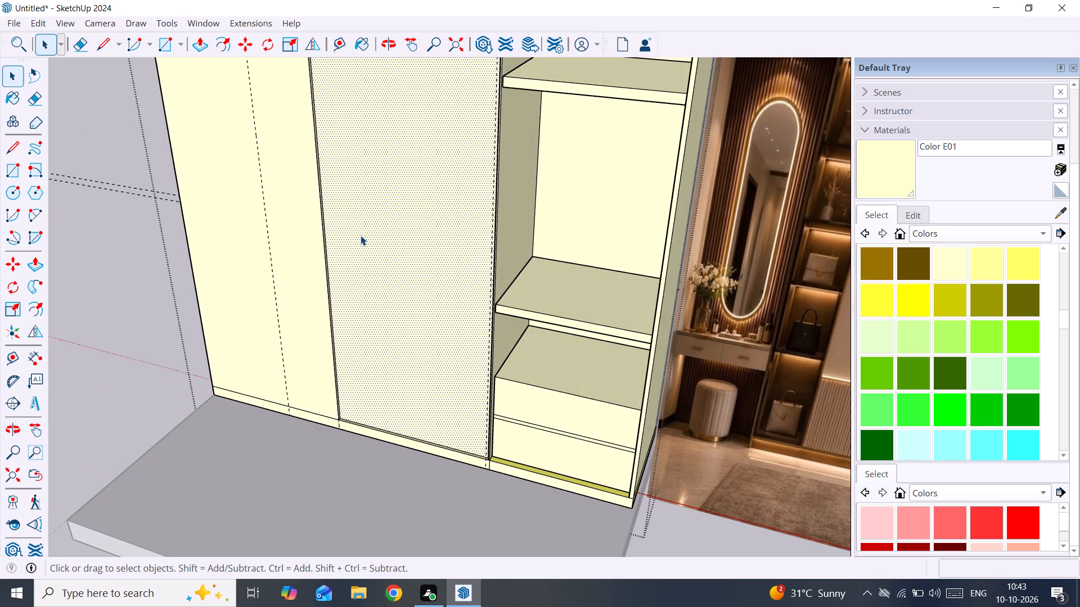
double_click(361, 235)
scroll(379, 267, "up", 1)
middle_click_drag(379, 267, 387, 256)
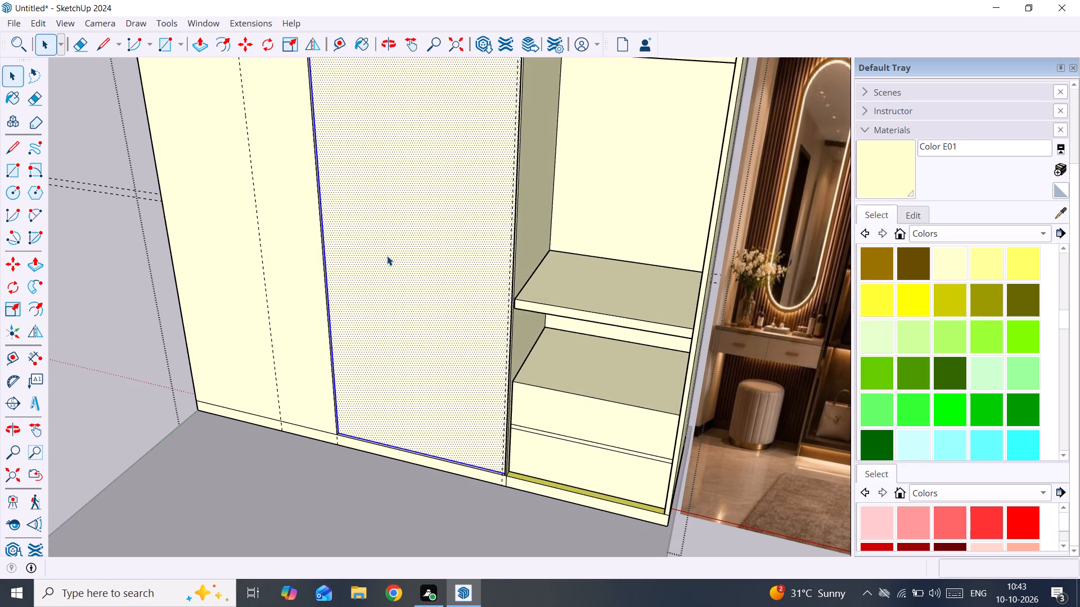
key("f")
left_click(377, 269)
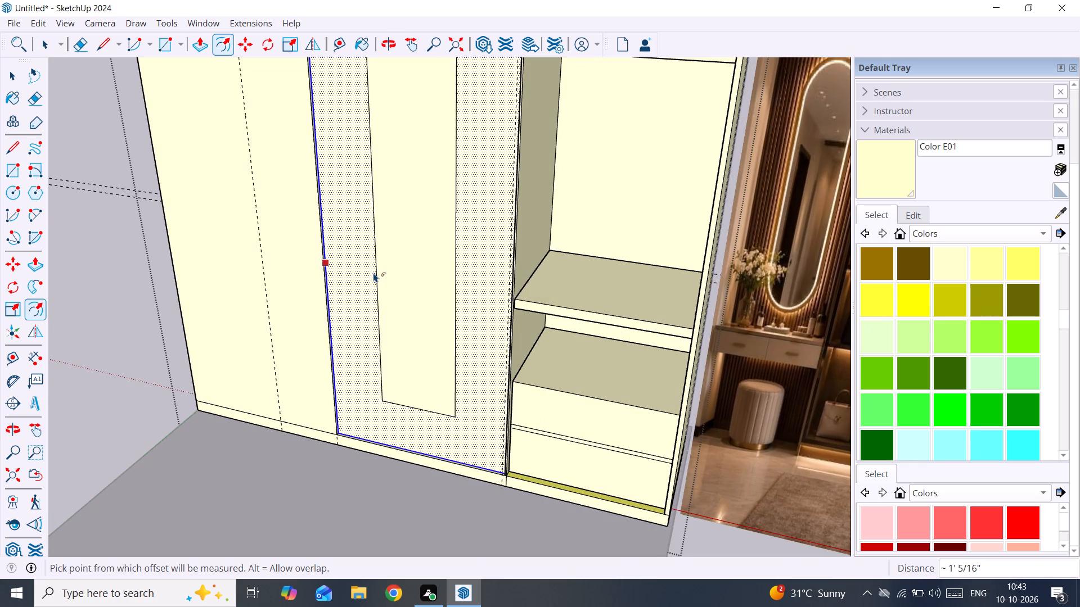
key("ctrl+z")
Offset the recessed front face's outline inward by 18 mm.
left_click(340, 277)
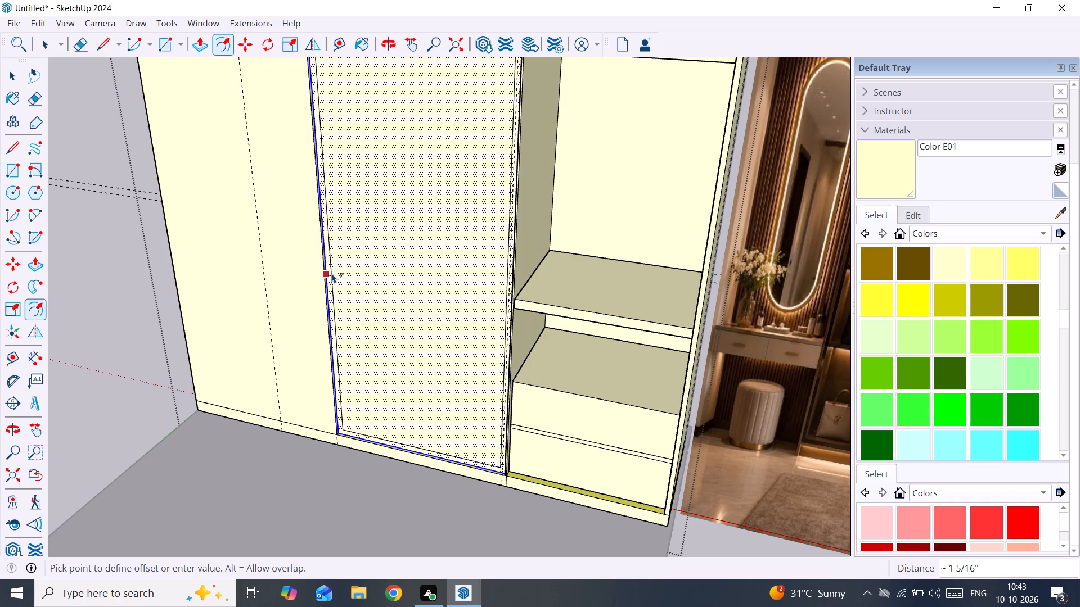
type("18mm")
key("Return")
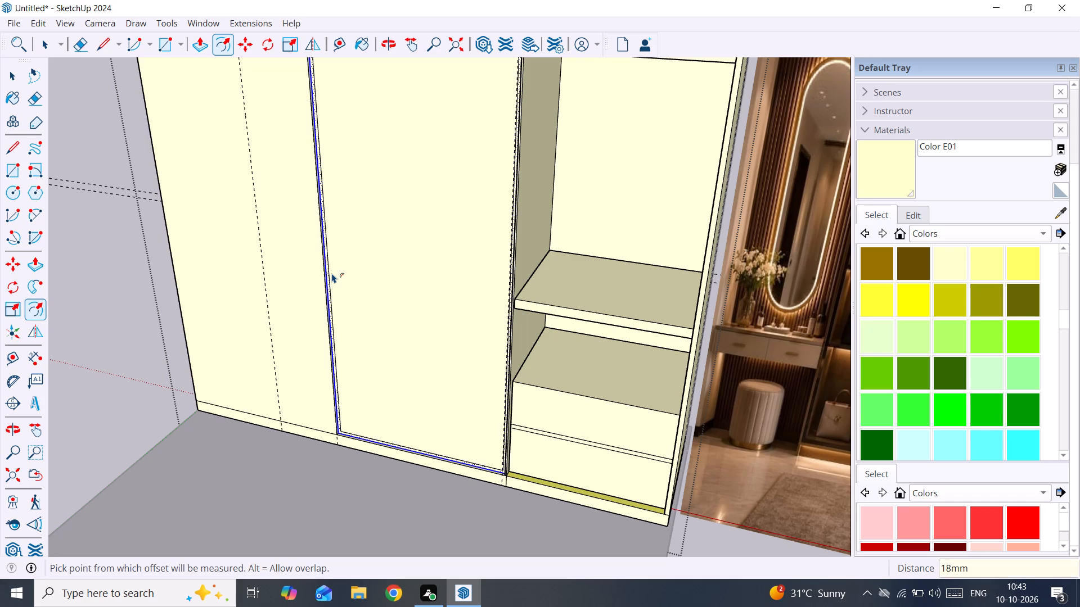
Examine the narrow border strip between the offset outline and the recess edge, including at full wardrobe view.
scroll(332, 273, "up", 5)
middle_click_drag(354, 260, 425, 259)
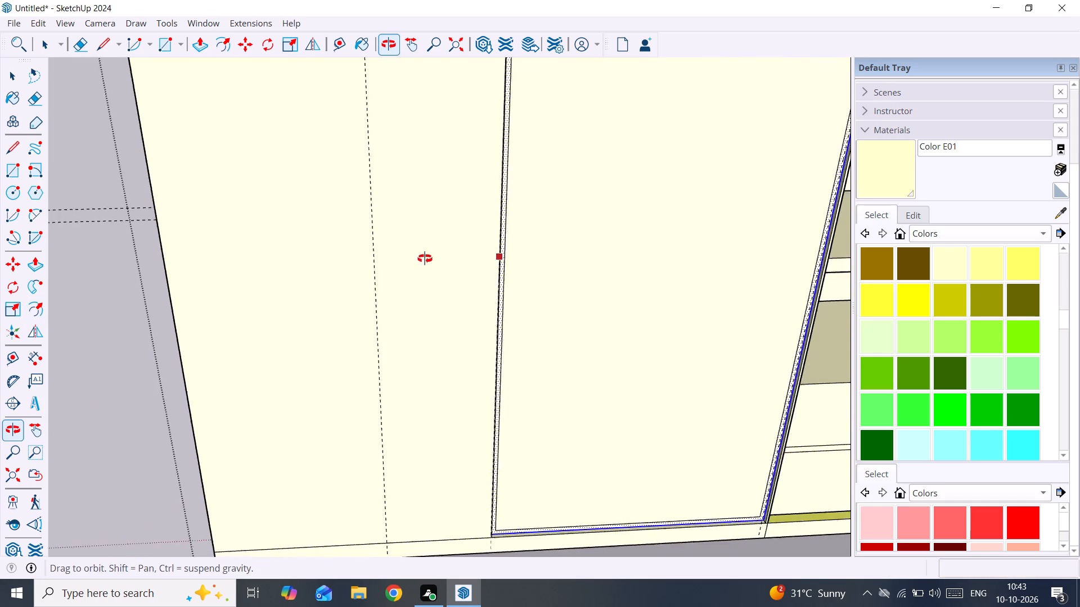
middle_click_drag(425, 259, 419, 257)
key("space")
scroll(407, 252, "up", 8)
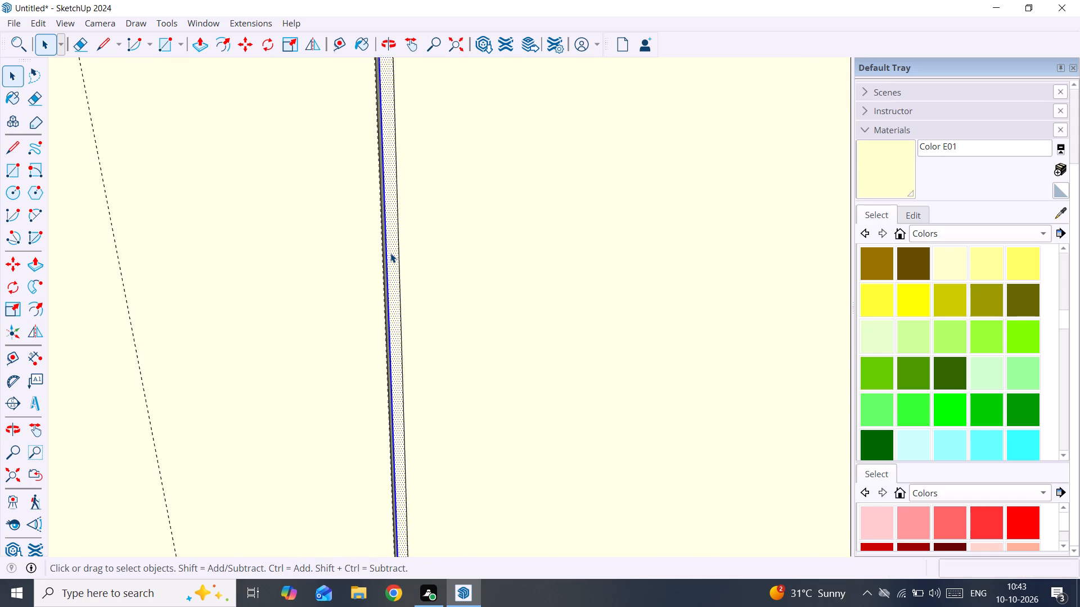
left_click(390, 253)
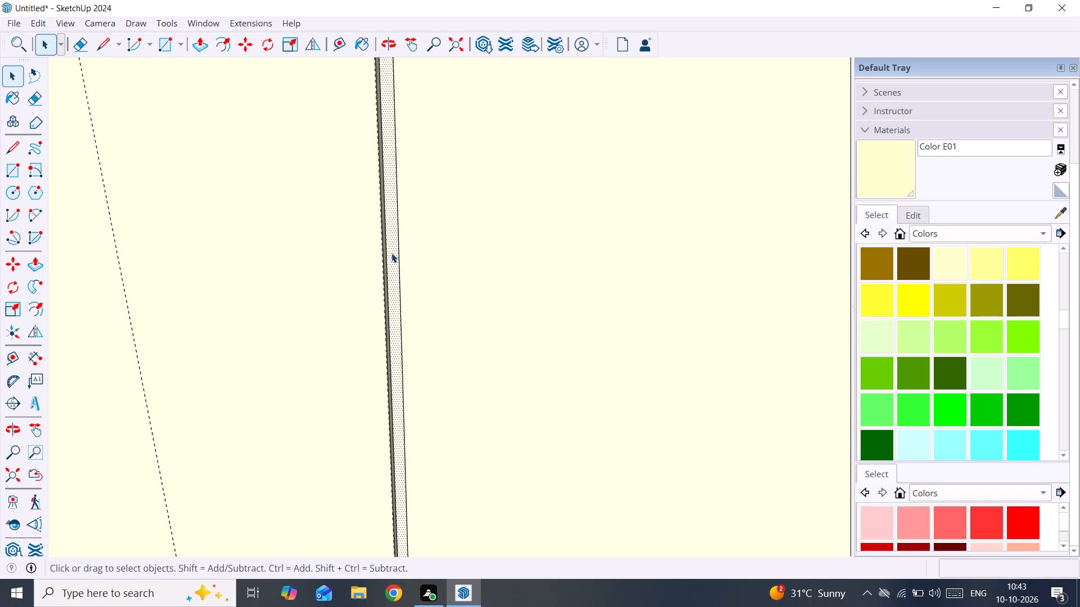
scroll(391, 253, "down", 16)
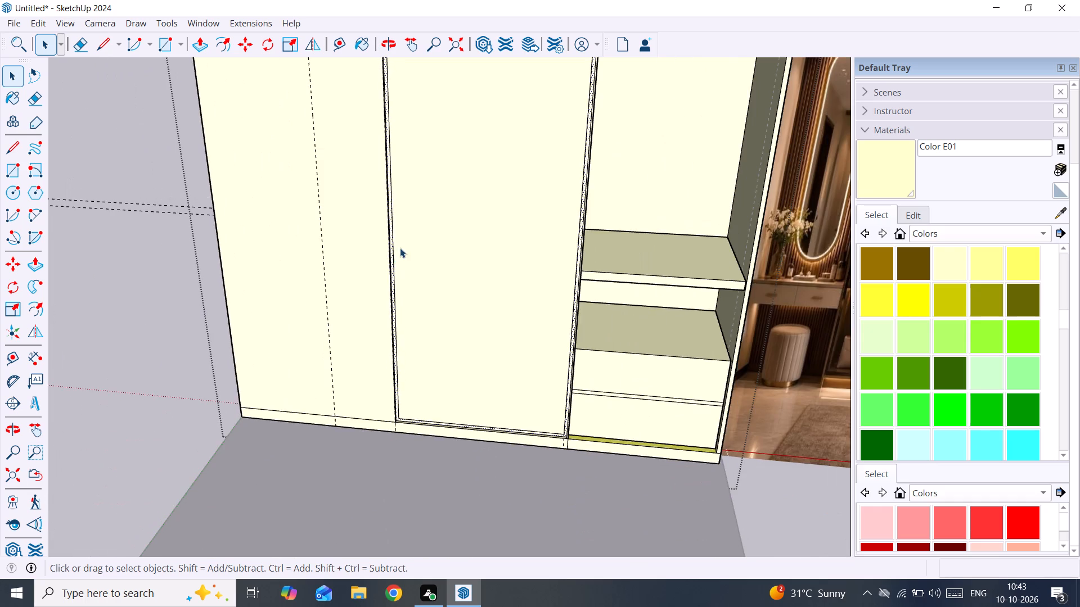
scroll(449, 167, "down", 4)
middle_click_drag(449, 167, 407, 288)
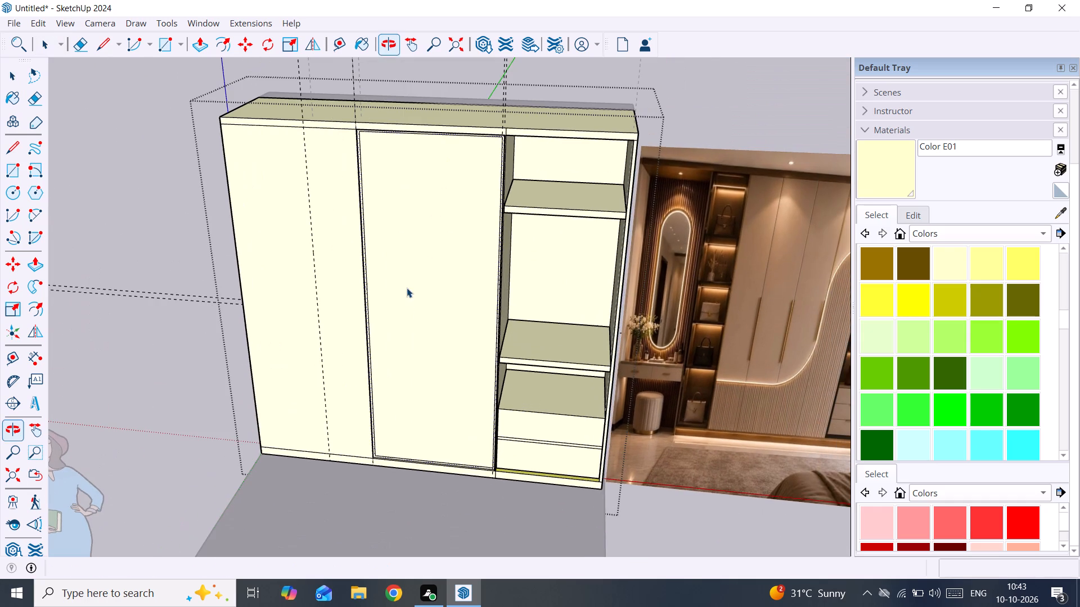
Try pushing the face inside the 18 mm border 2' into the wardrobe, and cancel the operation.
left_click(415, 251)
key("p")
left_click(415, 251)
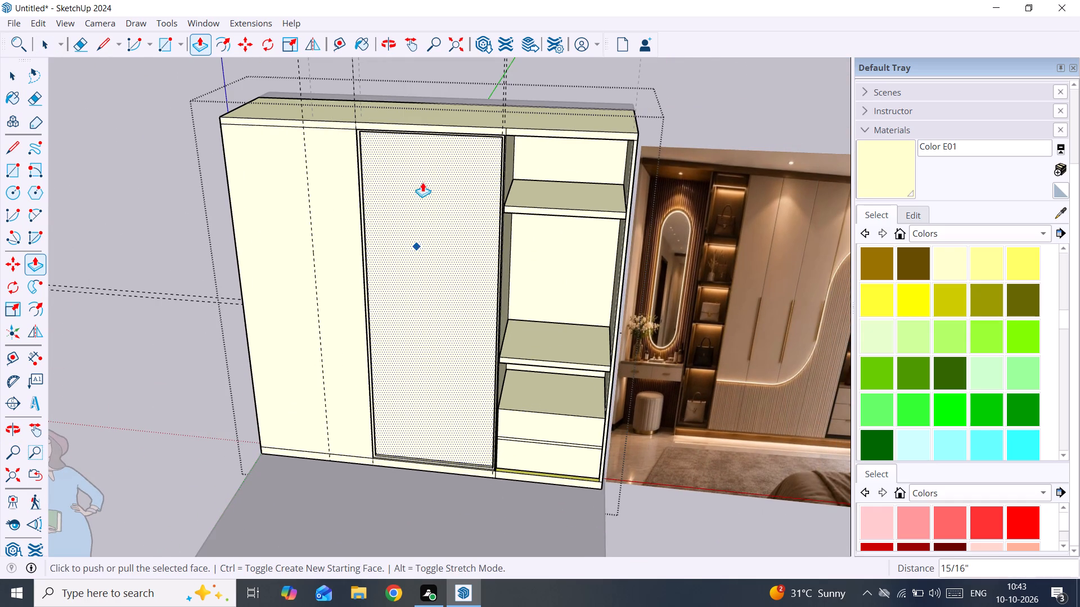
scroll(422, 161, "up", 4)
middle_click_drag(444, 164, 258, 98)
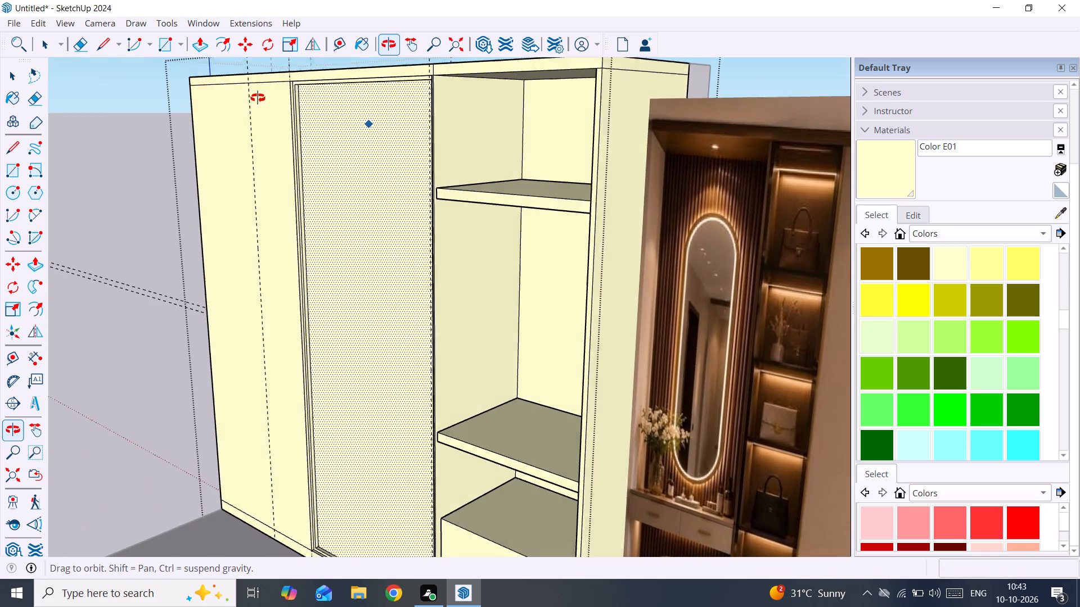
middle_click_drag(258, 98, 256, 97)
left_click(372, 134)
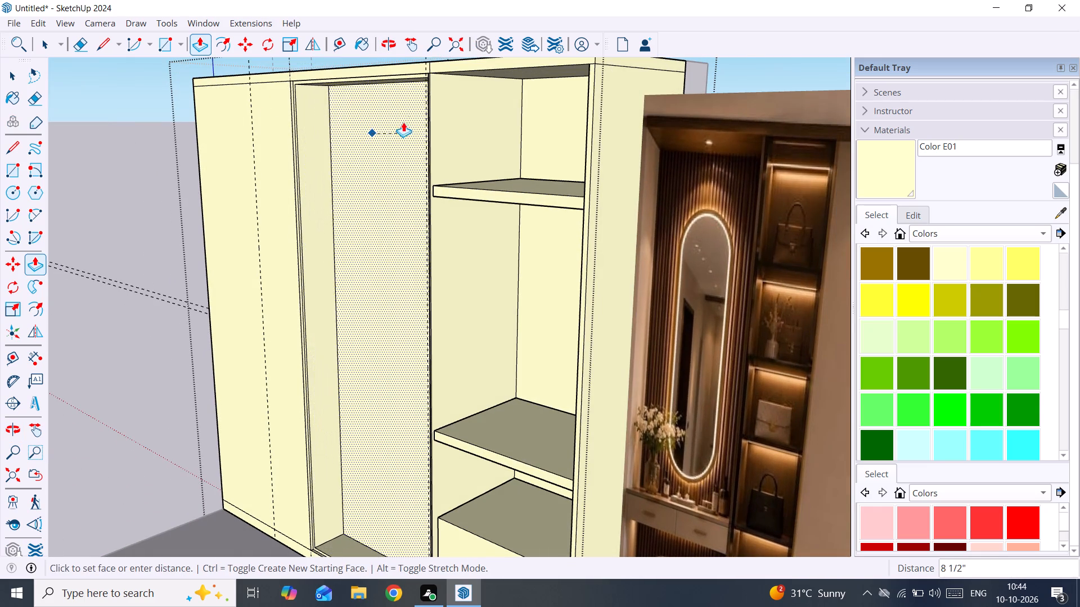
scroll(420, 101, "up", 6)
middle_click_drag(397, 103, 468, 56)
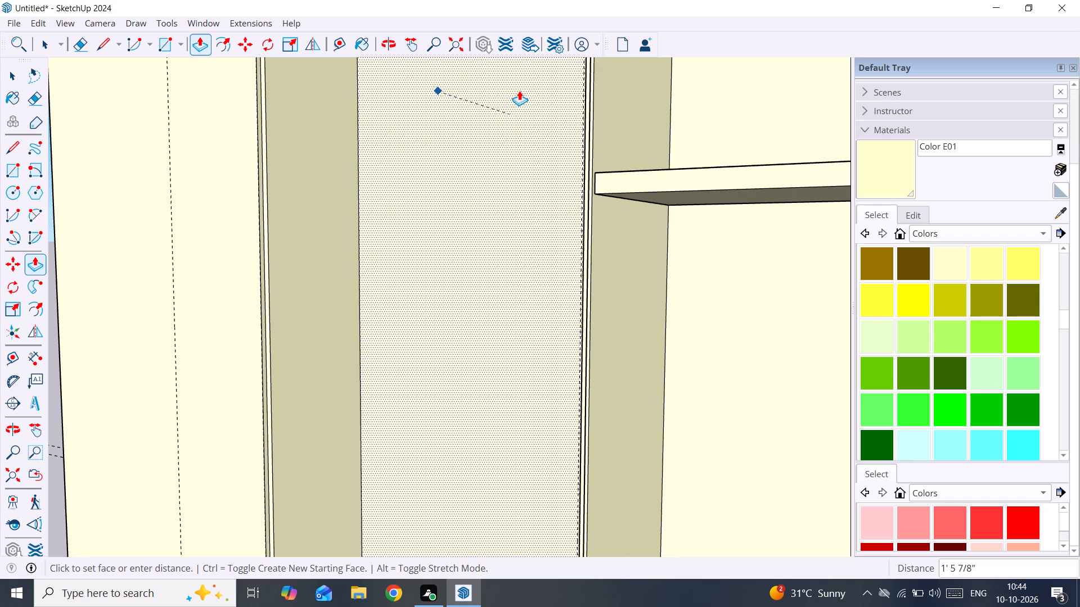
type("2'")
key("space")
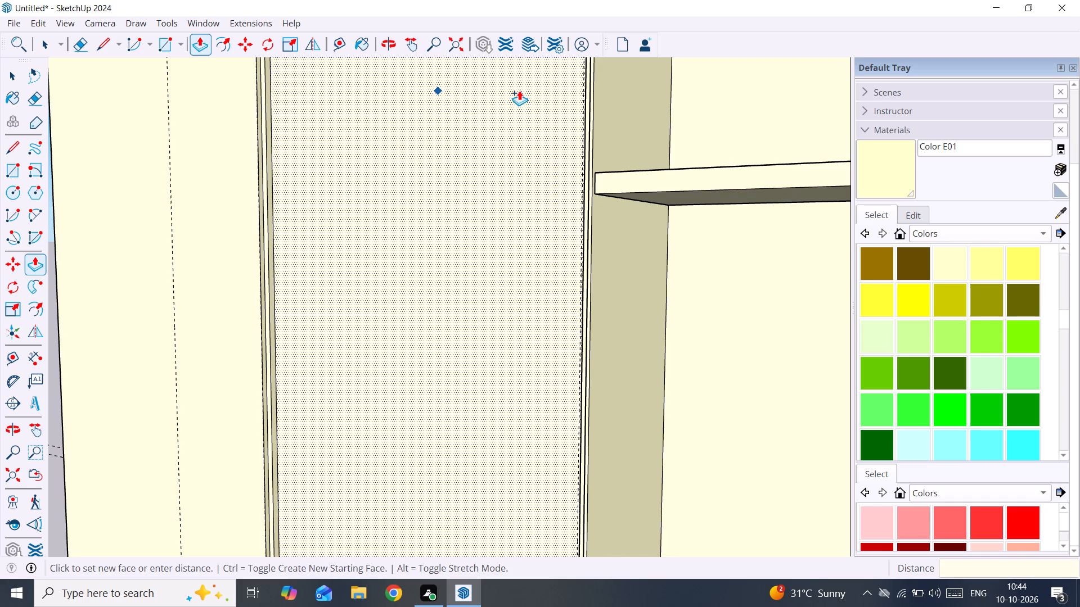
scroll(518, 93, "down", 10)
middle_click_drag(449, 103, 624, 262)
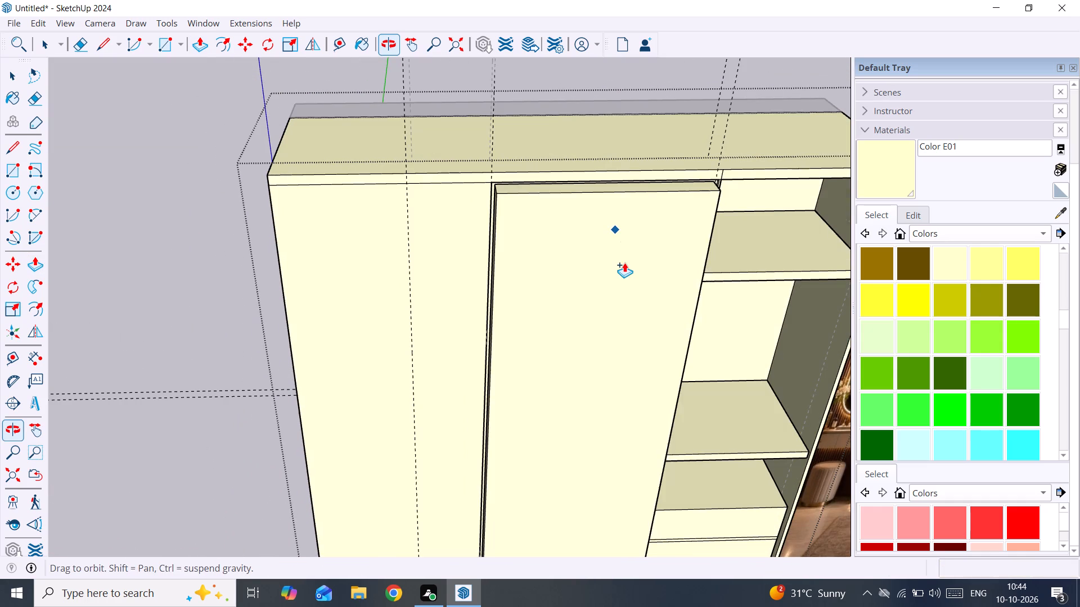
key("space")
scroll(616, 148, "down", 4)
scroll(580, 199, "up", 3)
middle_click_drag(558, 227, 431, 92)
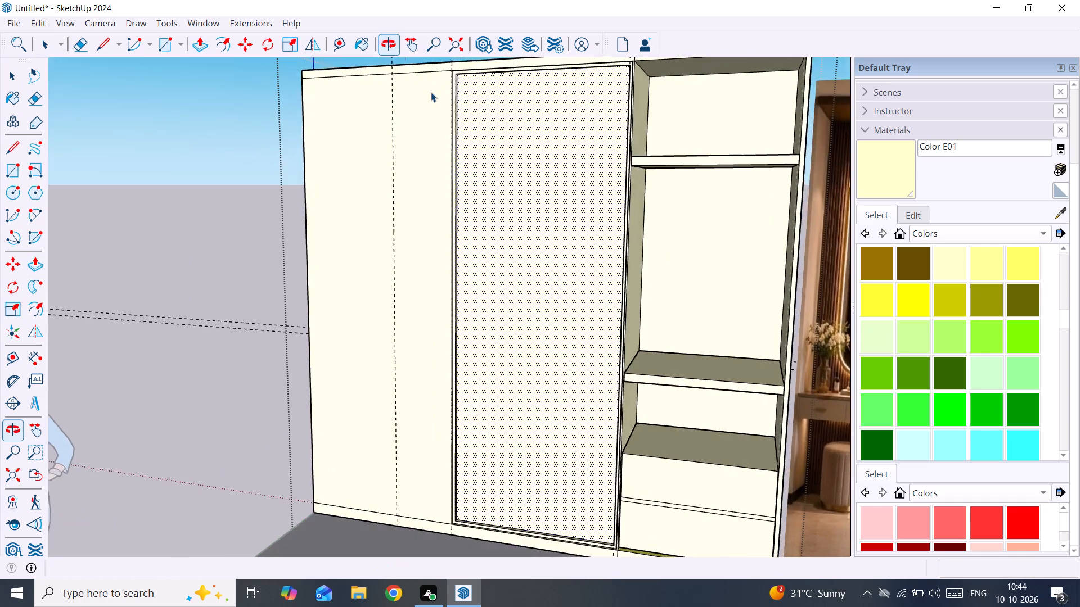
Undo the inward push of the face inside the 18 mm border on the front panel's middle section.
scroll(466, 119, "up", 8)
middle_click_drag(466, 119, 387, 152)
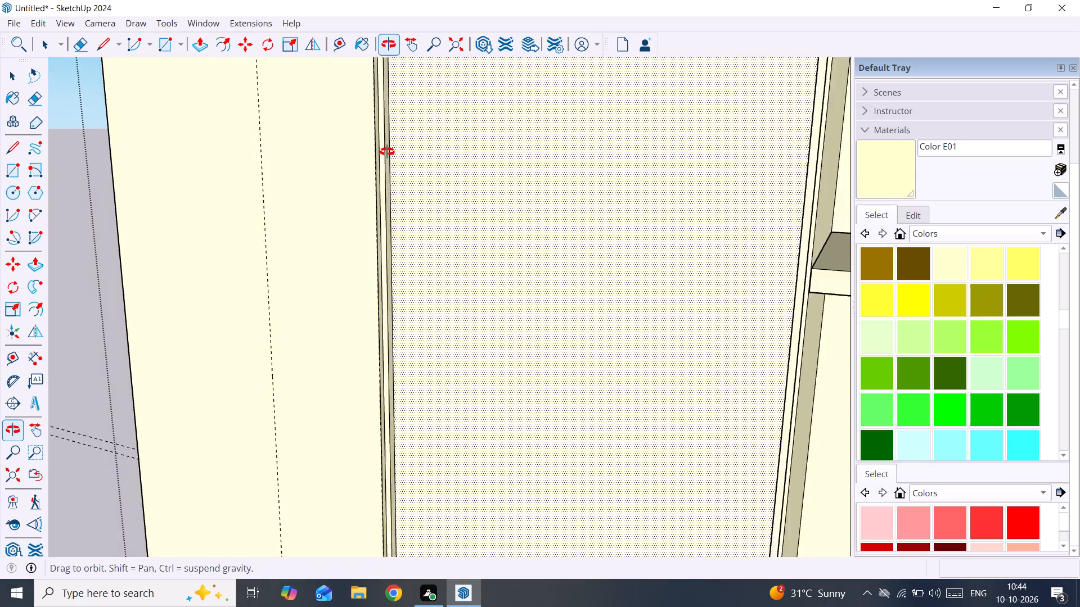
middle_click_drag(387, 152, 372, 188)
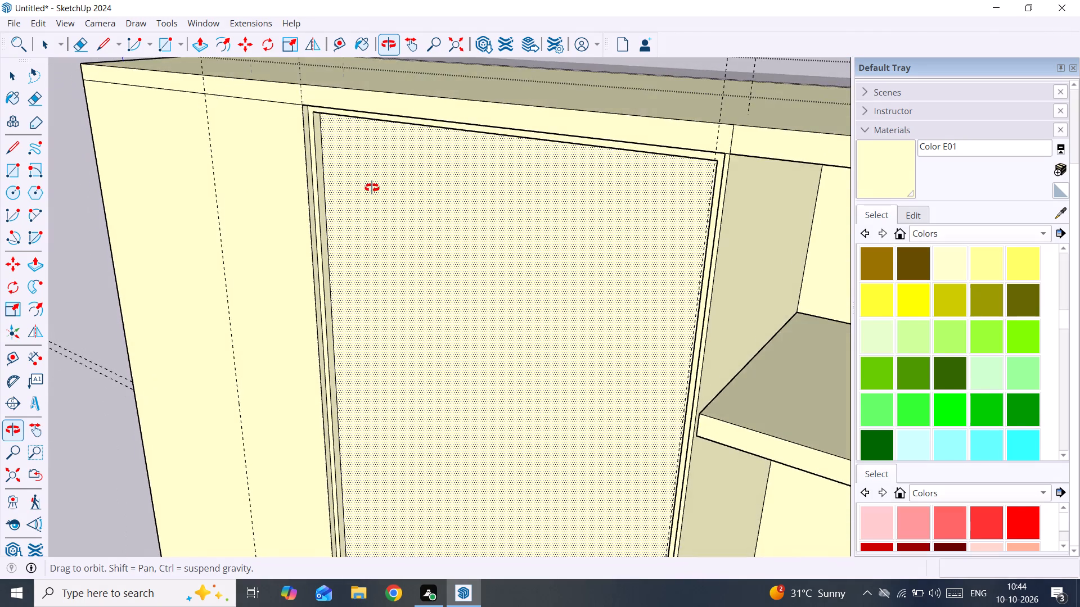
middle_click_drag(372, 188, 366, 175)
middle_click(366, 175)
scroll(366, 175, "down", 4)
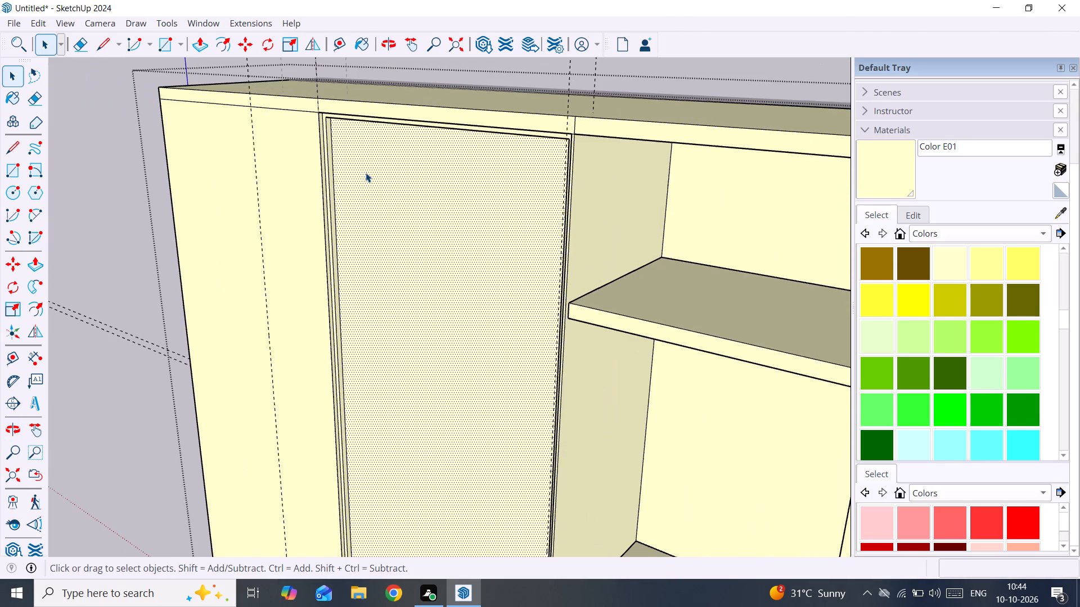
key("ctrl+z")
Undo the 18 mm offset and the recess of the front panel's middle section.
scroll(364, 170, "up", 2)
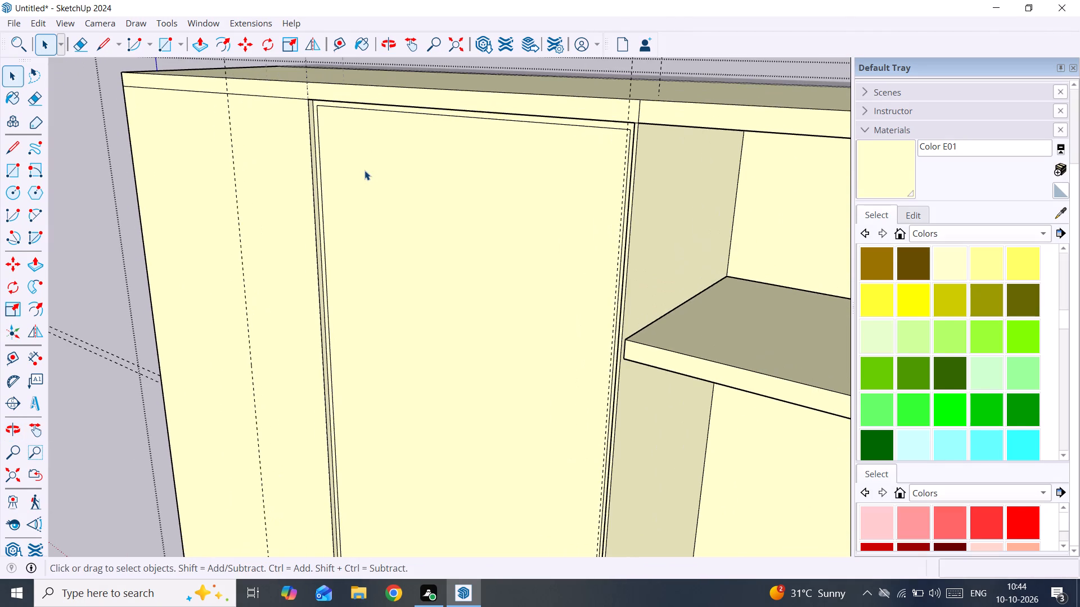
middle_click(364, 170)
scroll(441, 111, "up", 4)
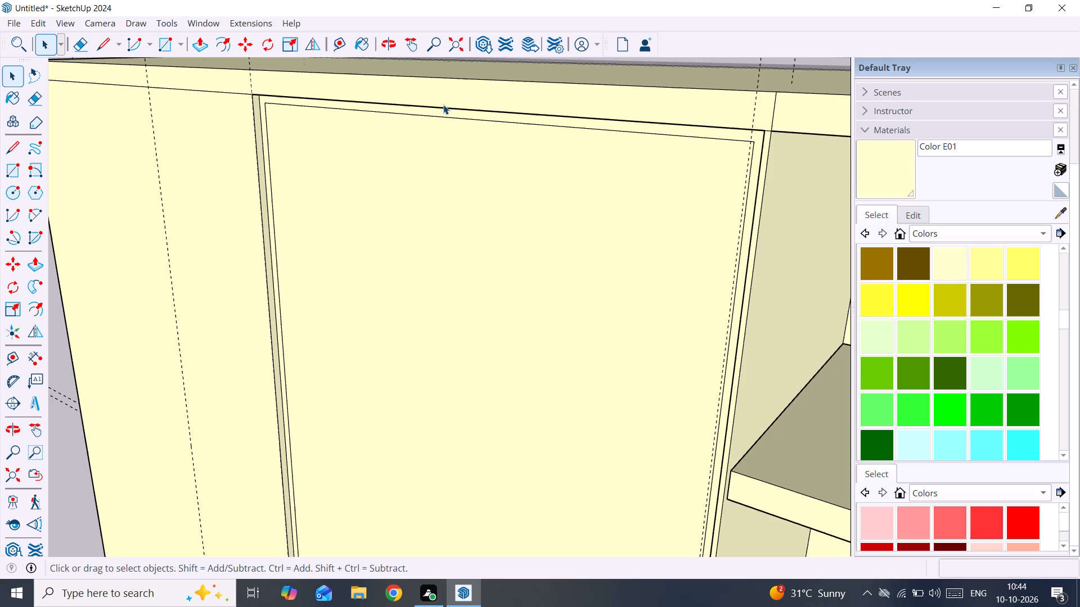
scroll(449, 108, "down", 3)
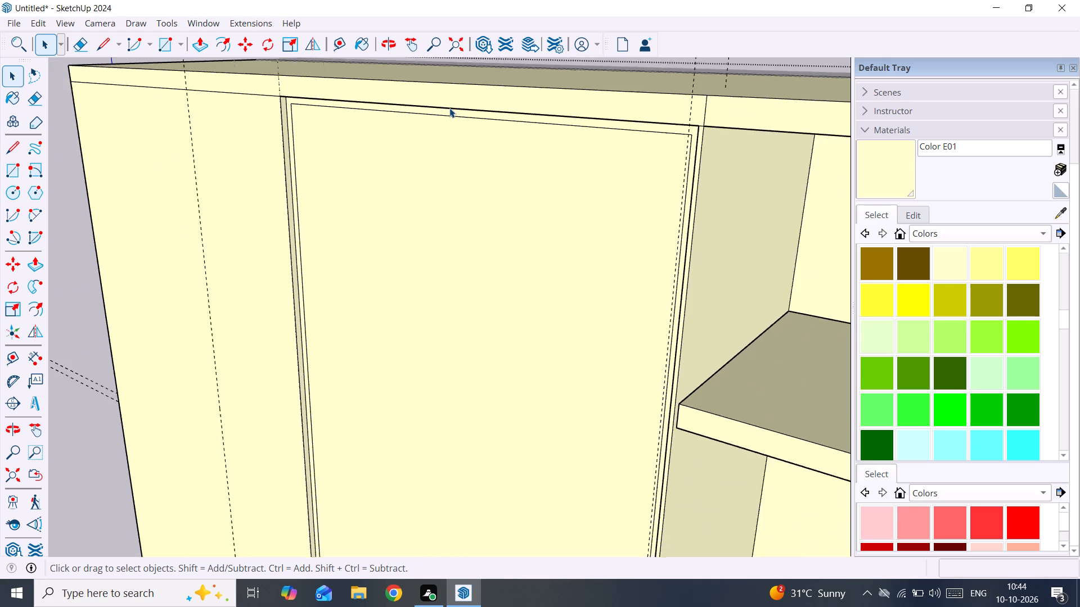
scroll(449, 108, "down", 4)
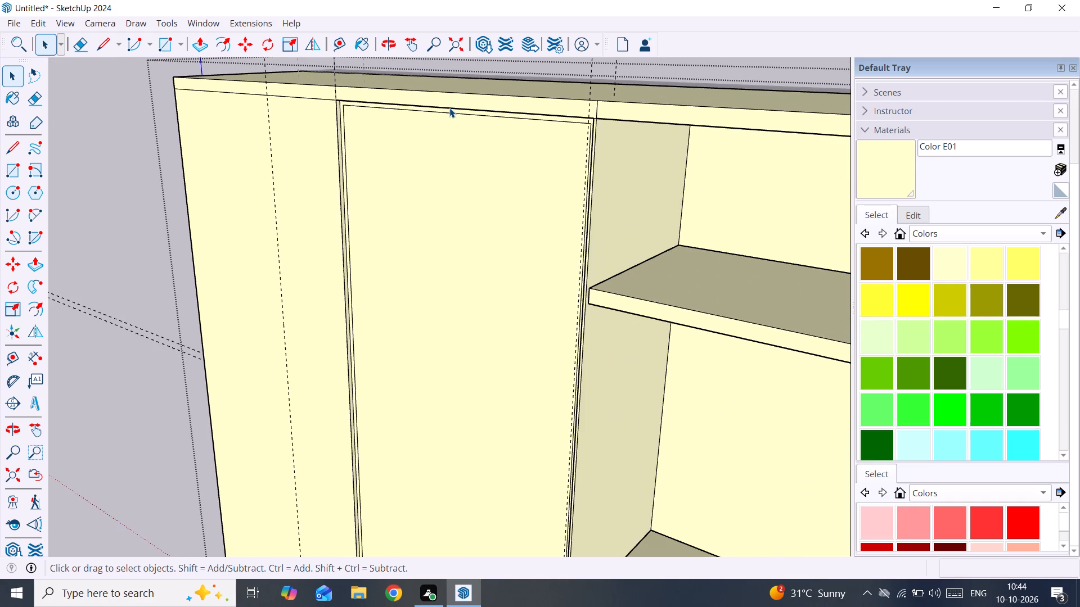
key("ctrl+z")
key("ctrl+z")
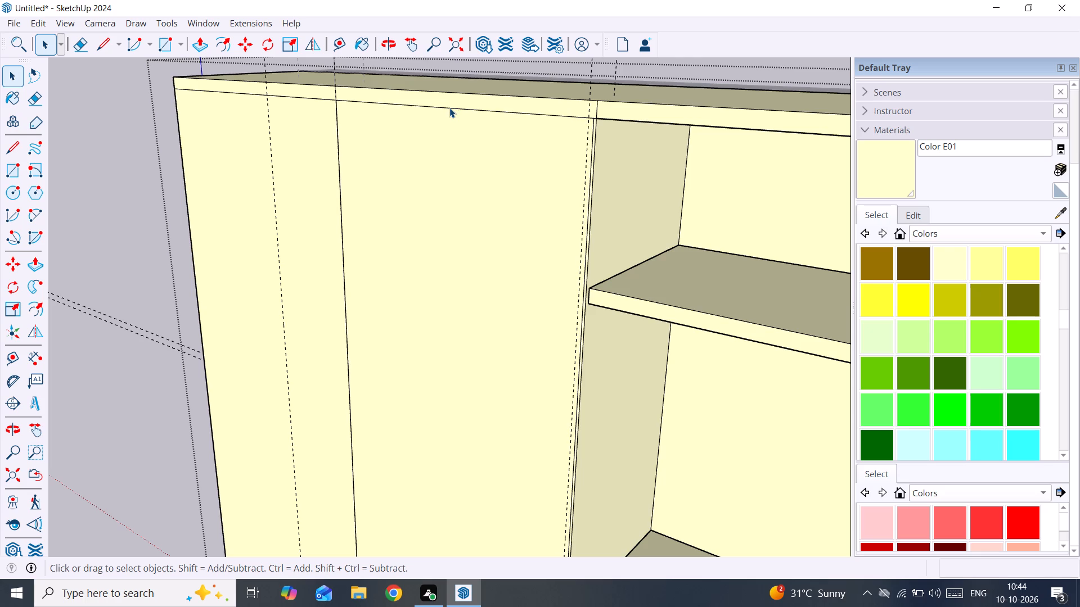
Offset the outline of the front panel's flat middle section inward by 18 mm.
left_click(422, 191)
key("f")
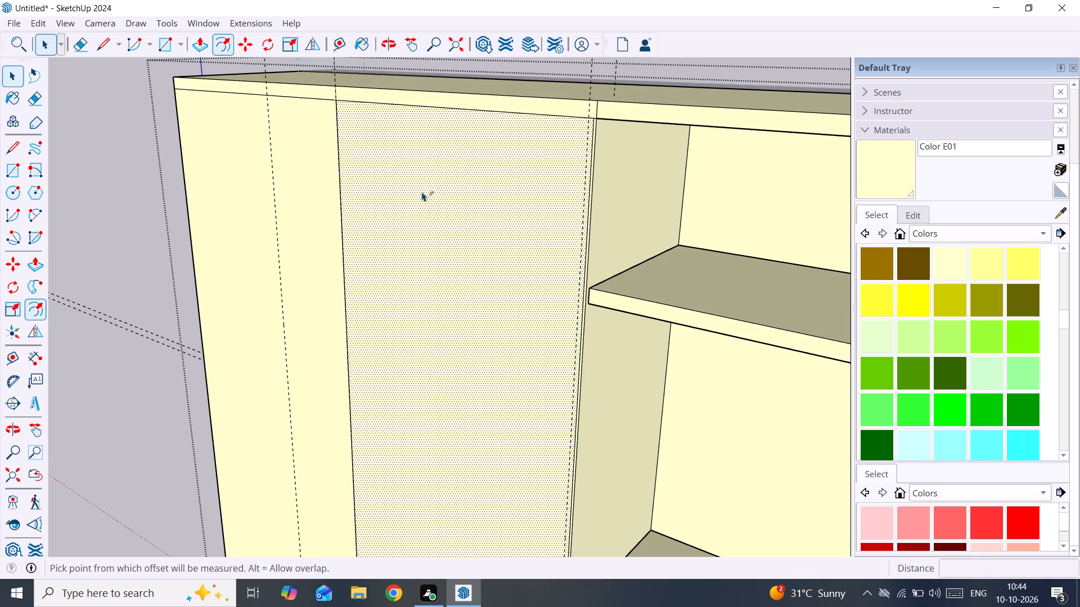
left_click(397, 214)
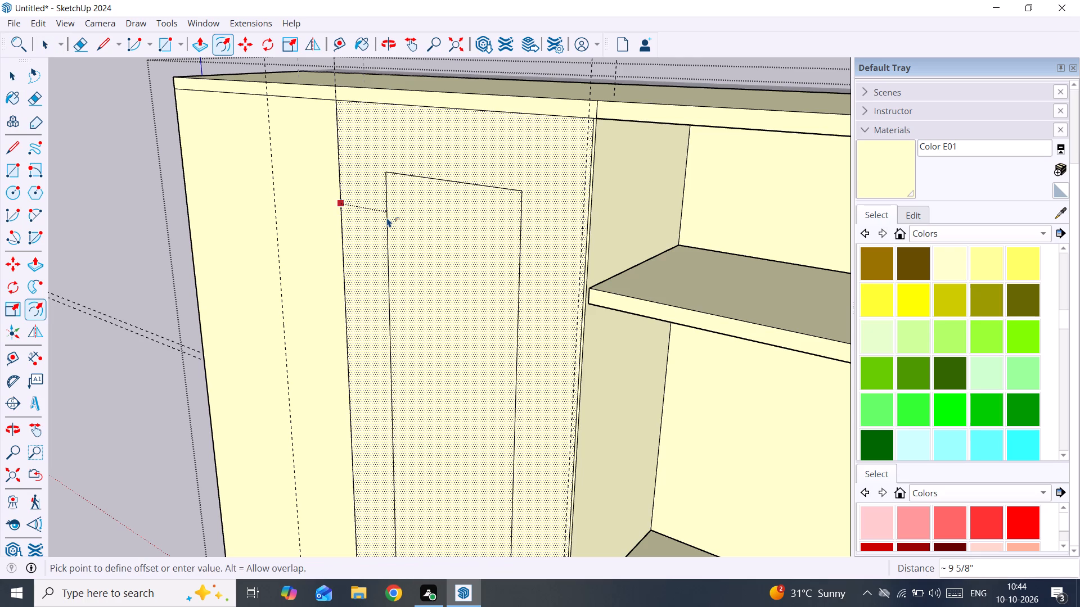
key("1")
type("8mm")
key("Return")
key("space")
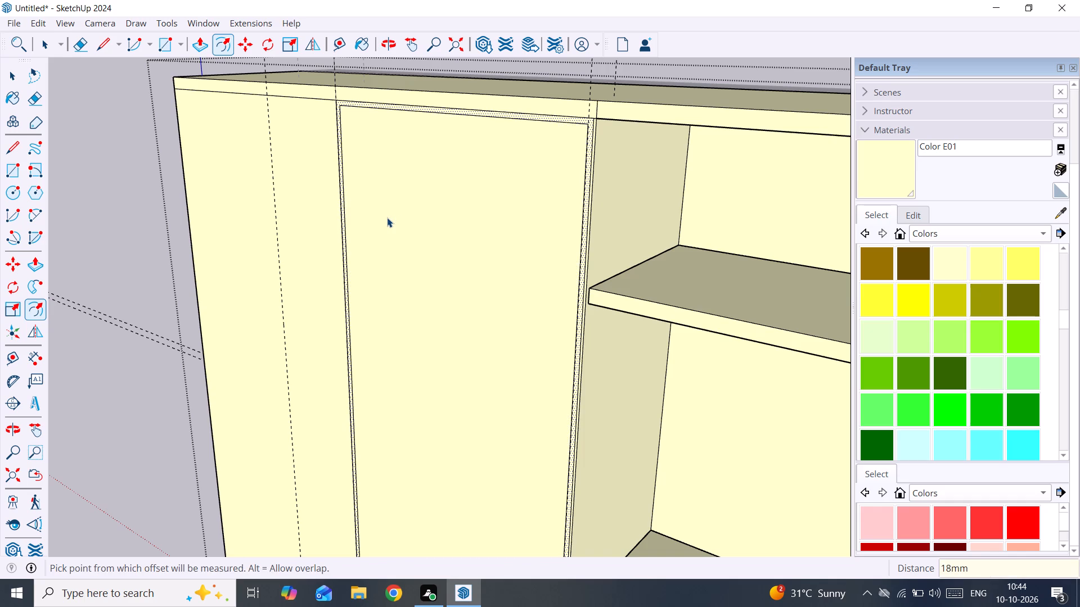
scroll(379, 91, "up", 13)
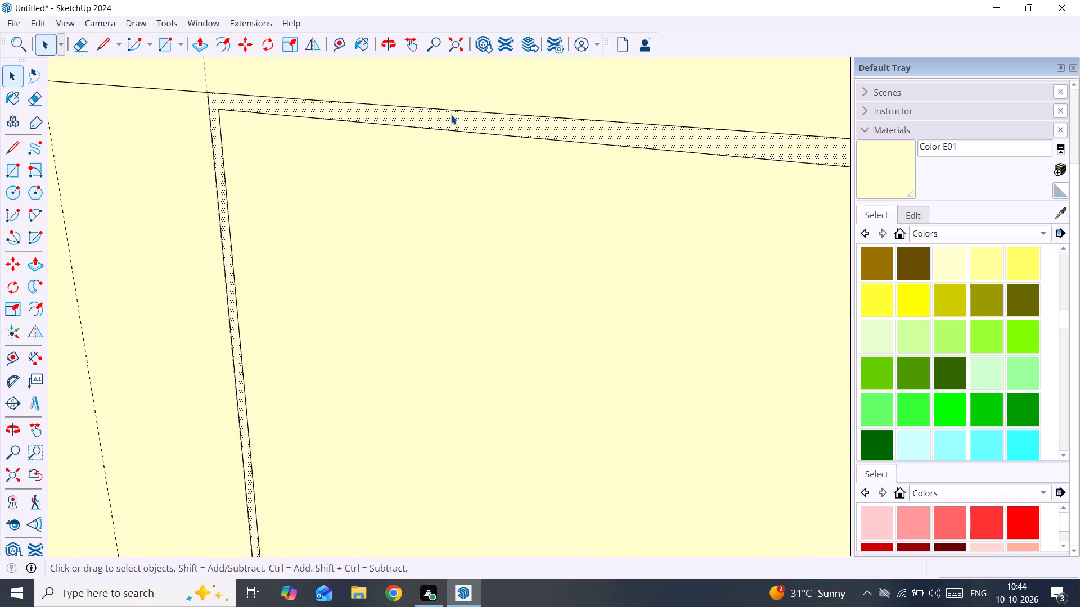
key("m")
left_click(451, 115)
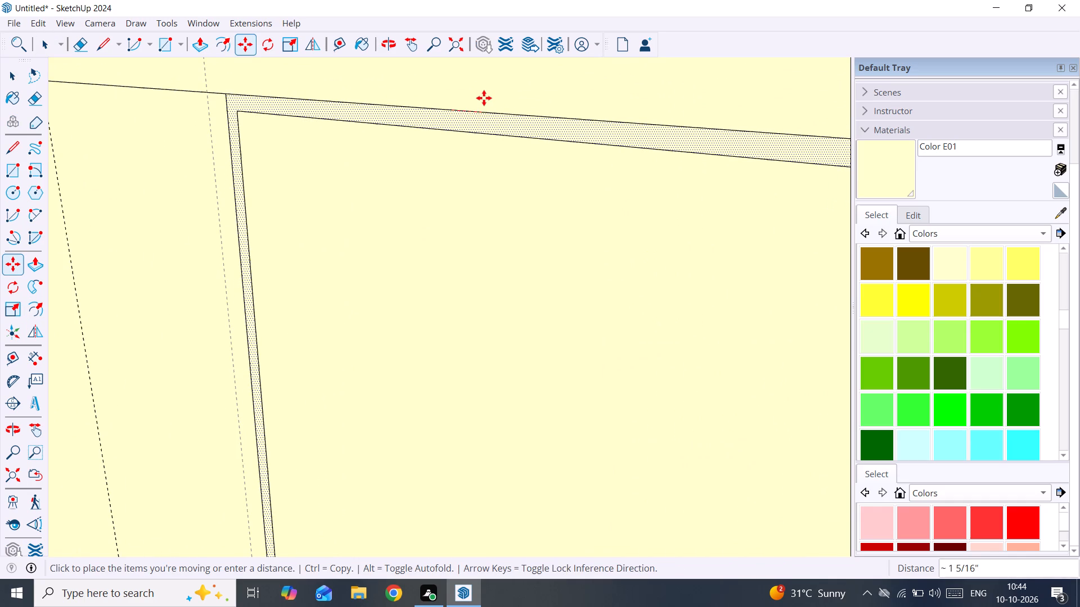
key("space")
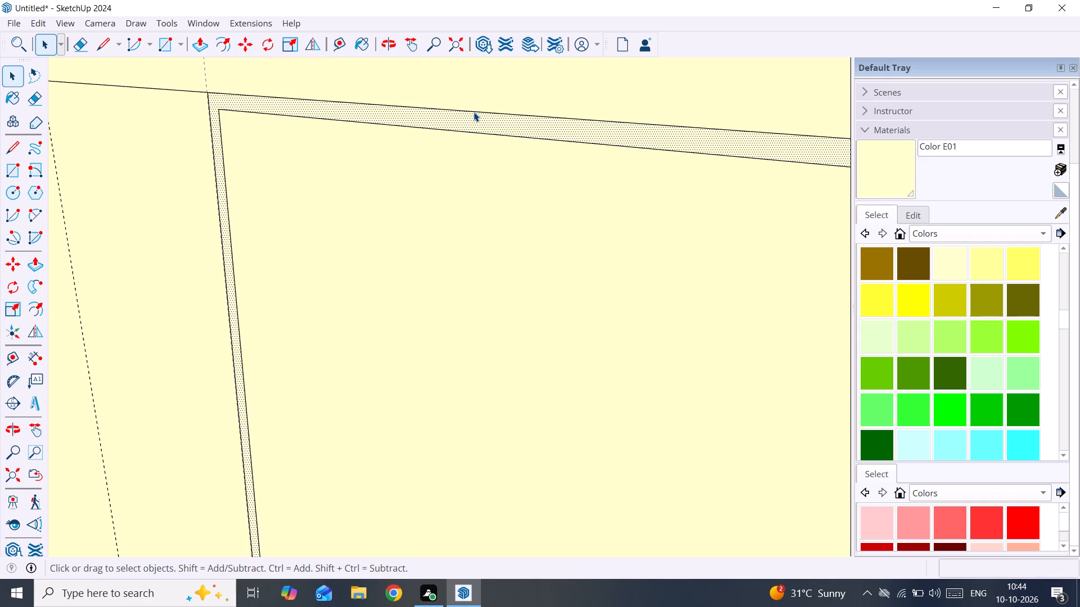
Push the 18 mm border strip around the front panel's middle section about 2' 9 13/16" into the wardrobe.
key("p")
left_click(469, 118)
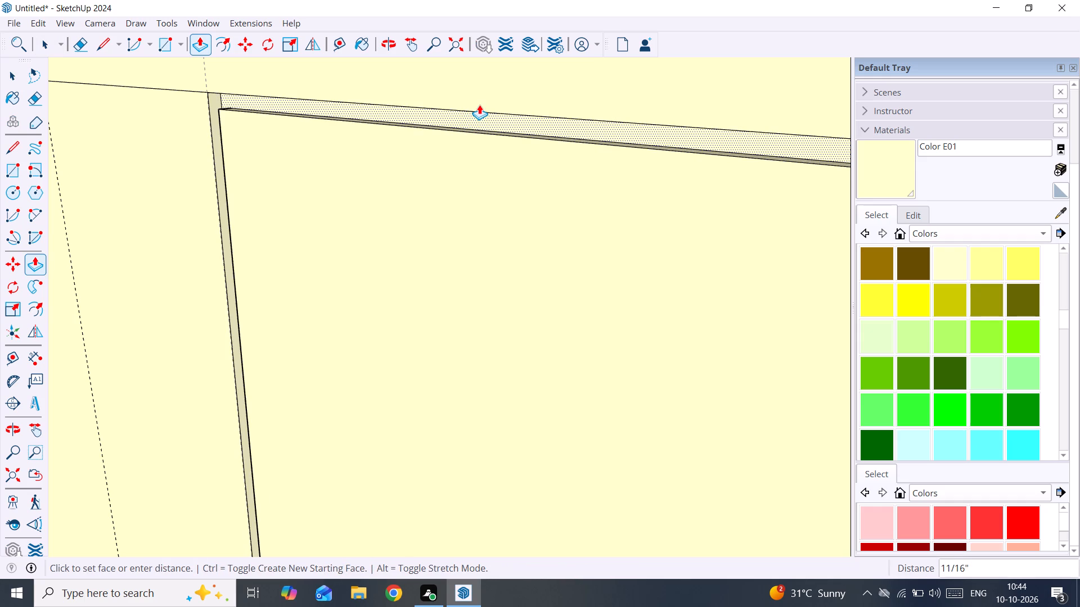
scroll(544, 83, "down", 10)
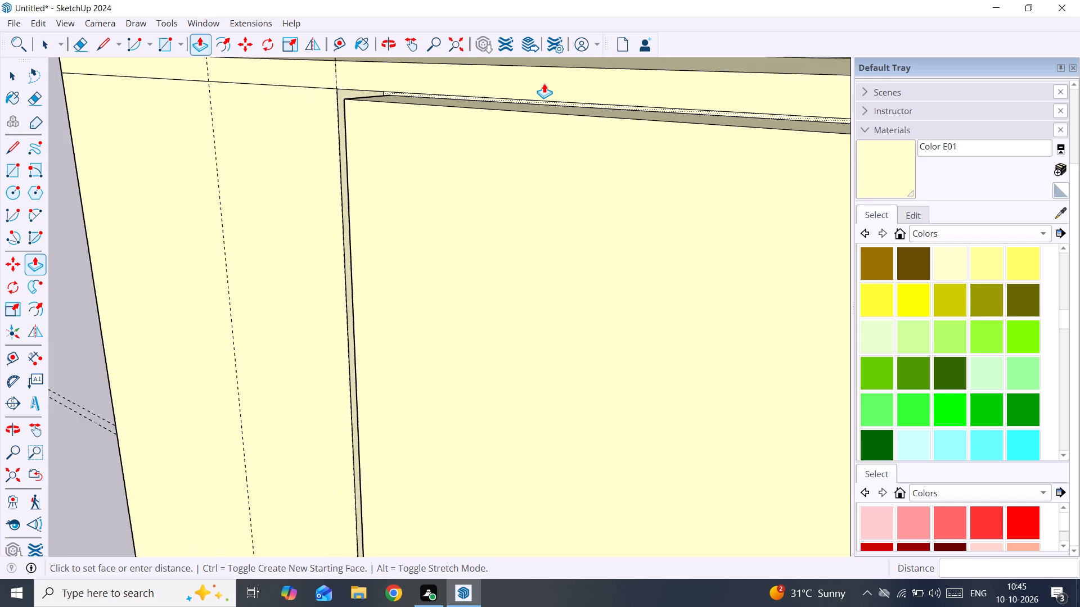
scroll(544, 83, "down", 5)
middle_click_drag(683, 99, 589, 122)
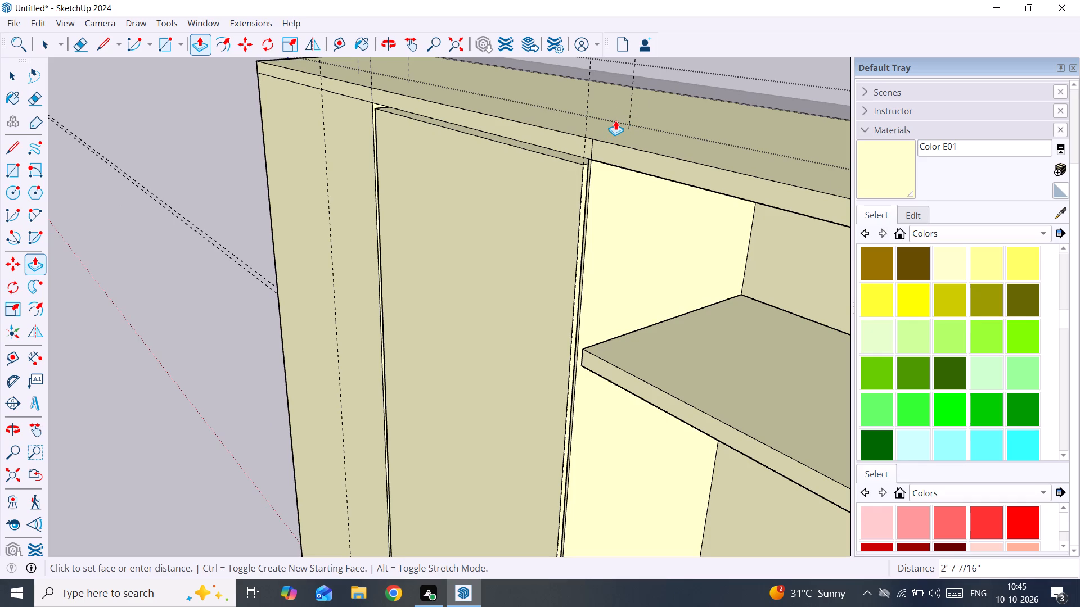
left_click(625, 108)
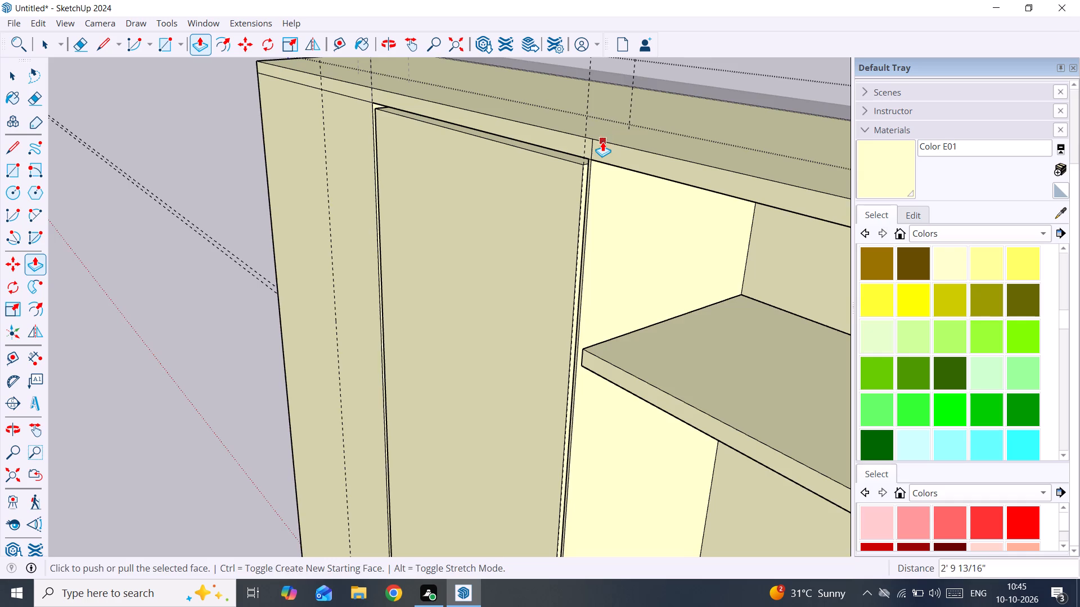
middle_click_drag(602, 142, 741, 202)
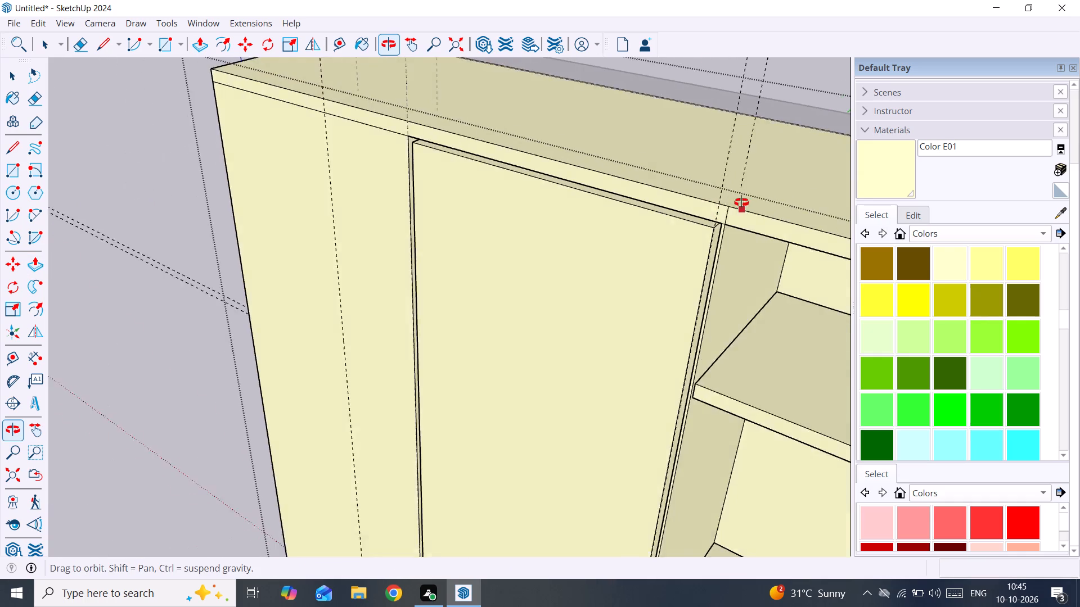
middle_click_drag(741, 202, 765, 105)
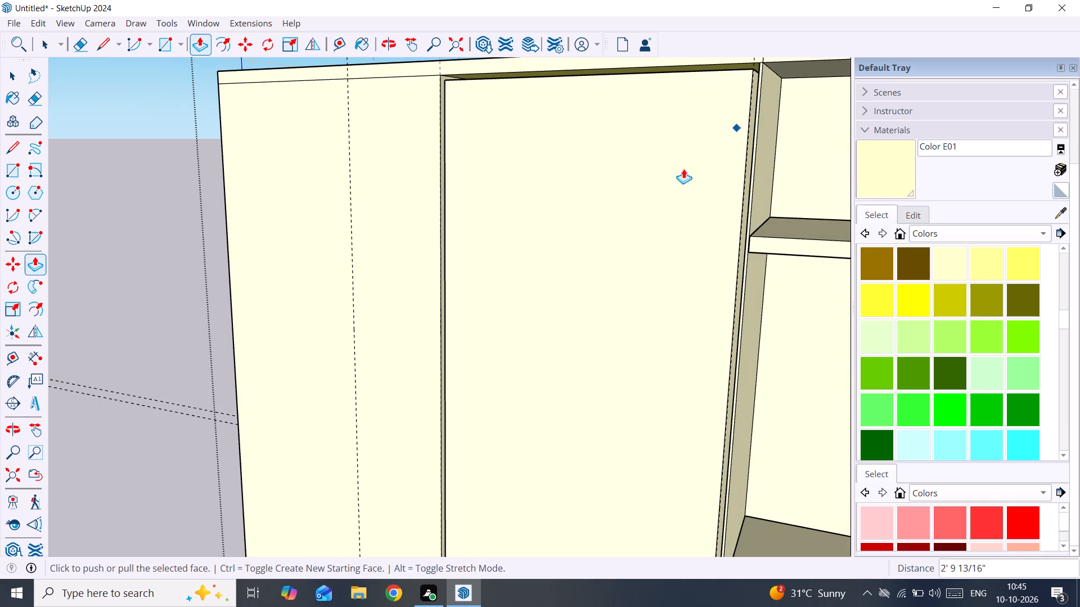
middle_click_drag(635, 193, 474, 146, "shift")
scroll(474, 146, "down", 7)
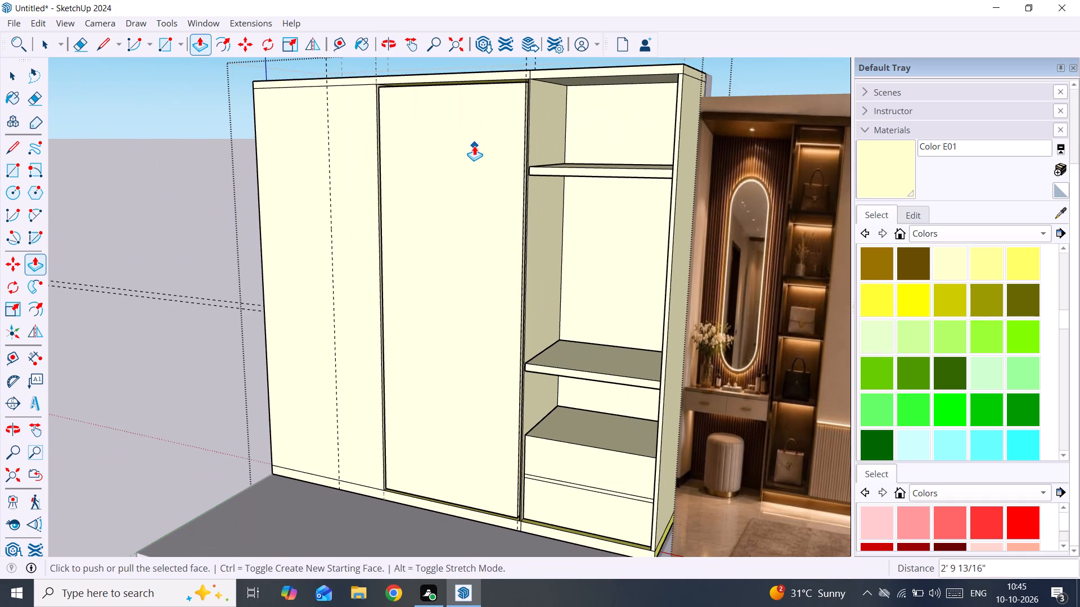
middle_click_drag(474, 146, 606, 151)
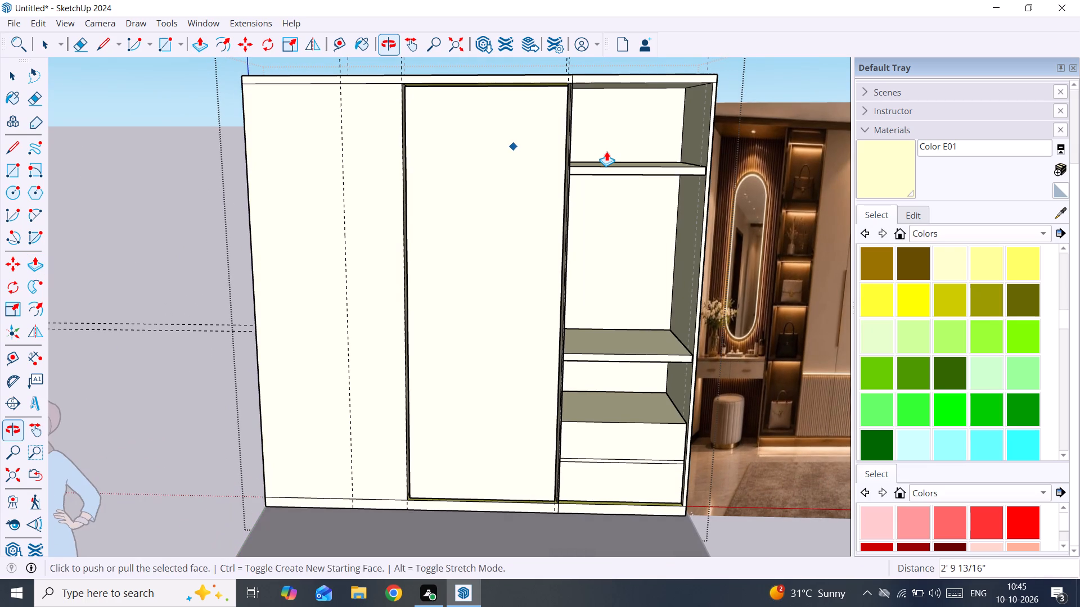
key("space")
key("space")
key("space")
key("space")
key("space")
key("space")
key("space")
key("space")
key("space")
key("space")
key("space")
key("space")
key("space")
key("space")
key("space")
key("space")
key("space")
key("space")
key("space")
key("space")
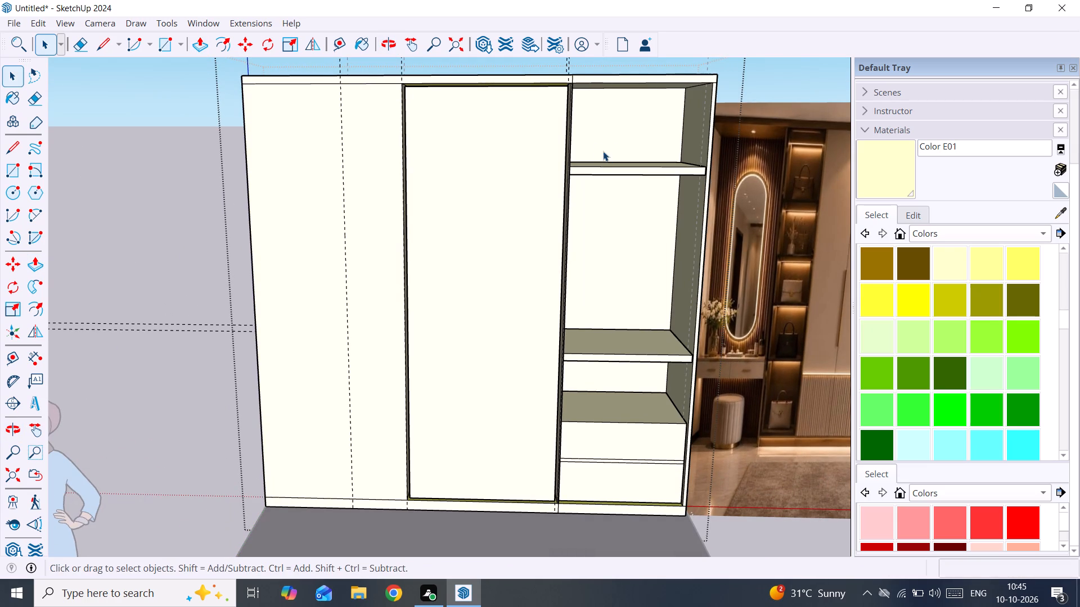
Clear the selection and close the wardrobe group's editing, keeping the whole wardrobe and reference image in view.
scroll(603, 151, "down", 3)
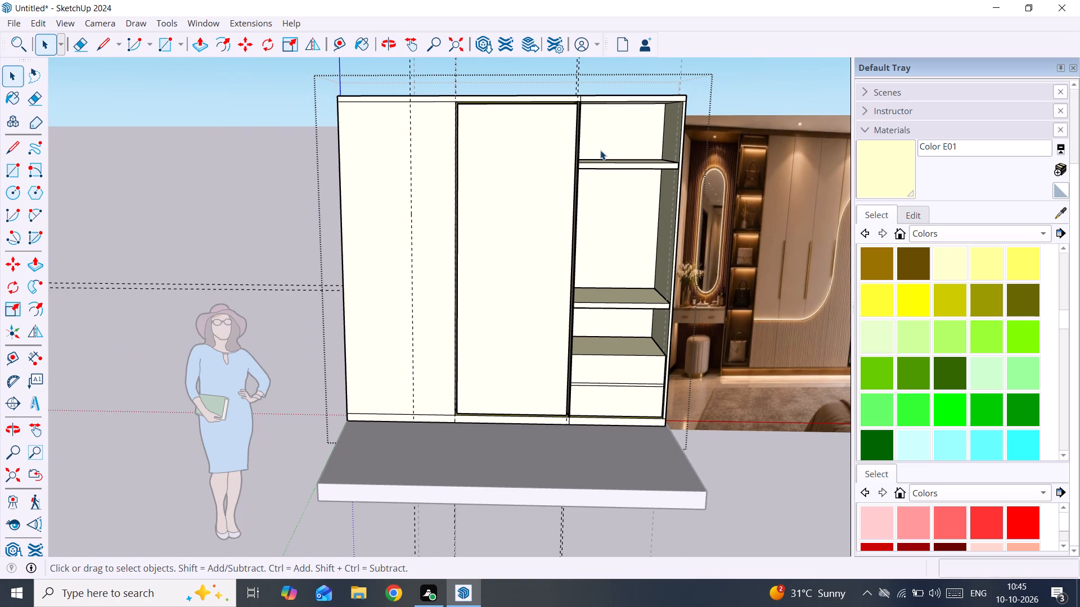
left_click(600, 150)
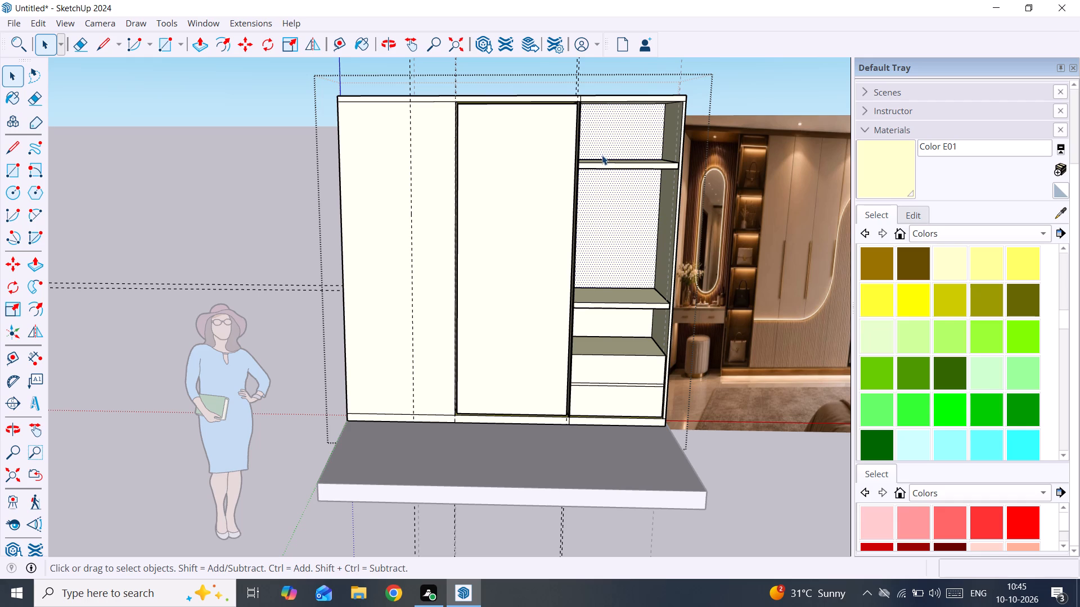
left_click(228, 161)
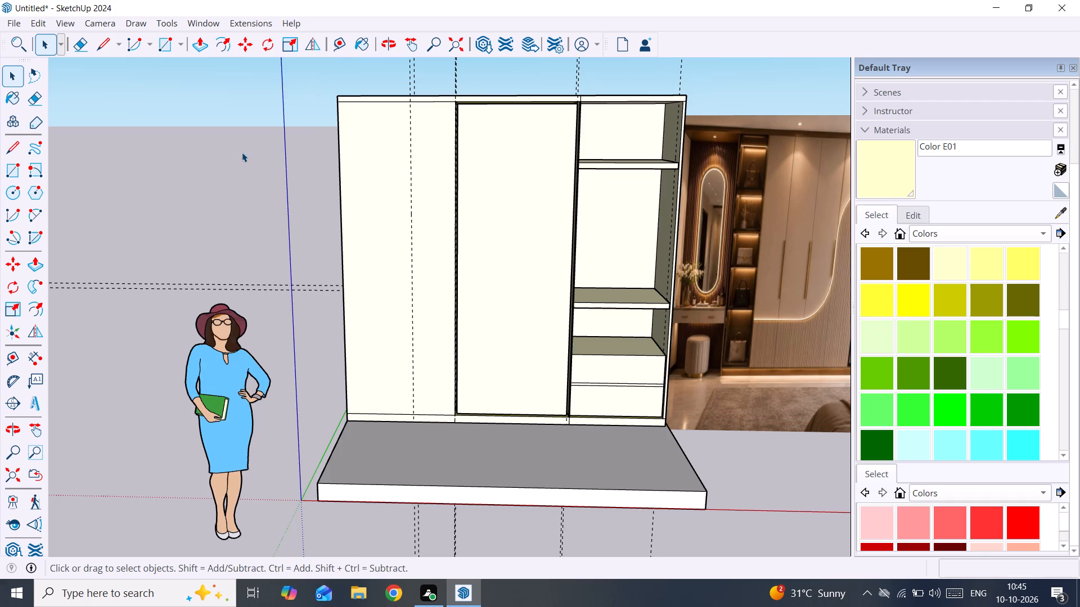
scroll(254, 148, "down", 4)
middle_click_drag(433, 157, 383, 235, "shift")
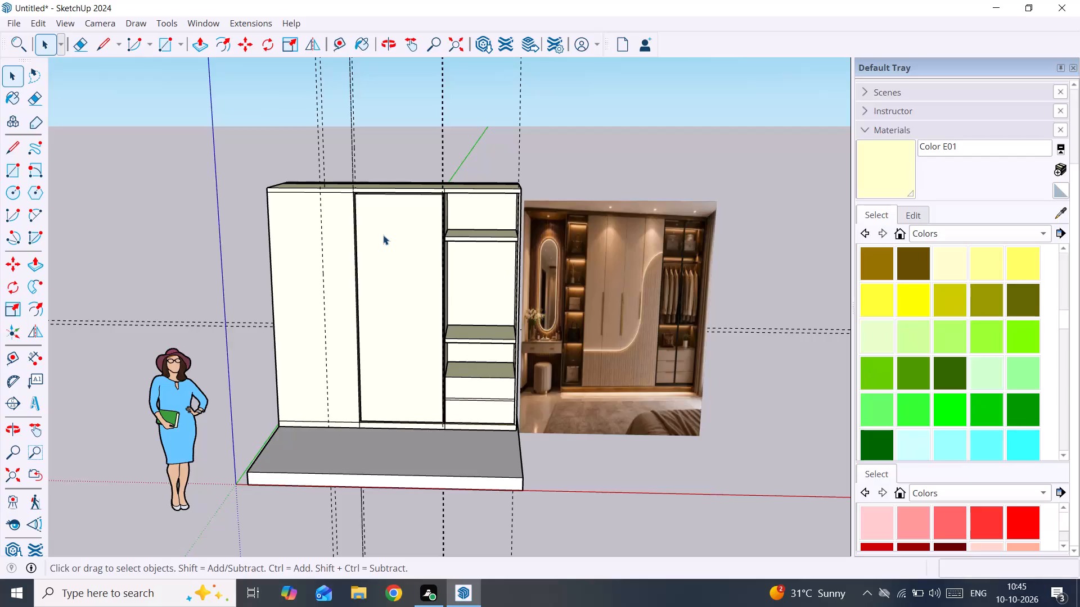
Display the Solid Tools set in the workspace.
left_click(430, 10)
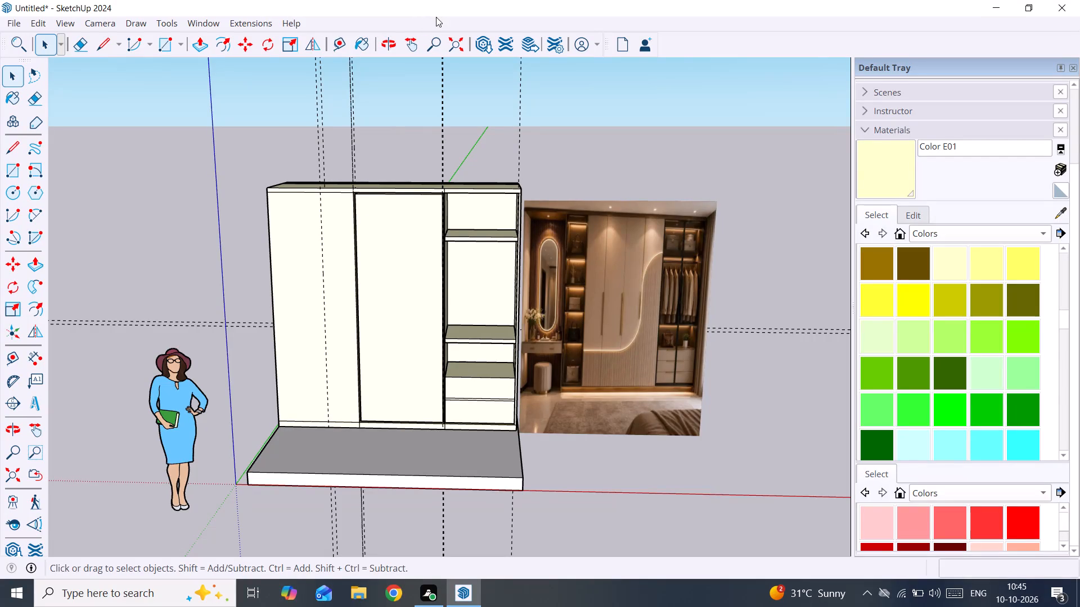
left_click(437, 20)
left_click(324, 20)
left_click(324, 20)
right_click(324, 20)
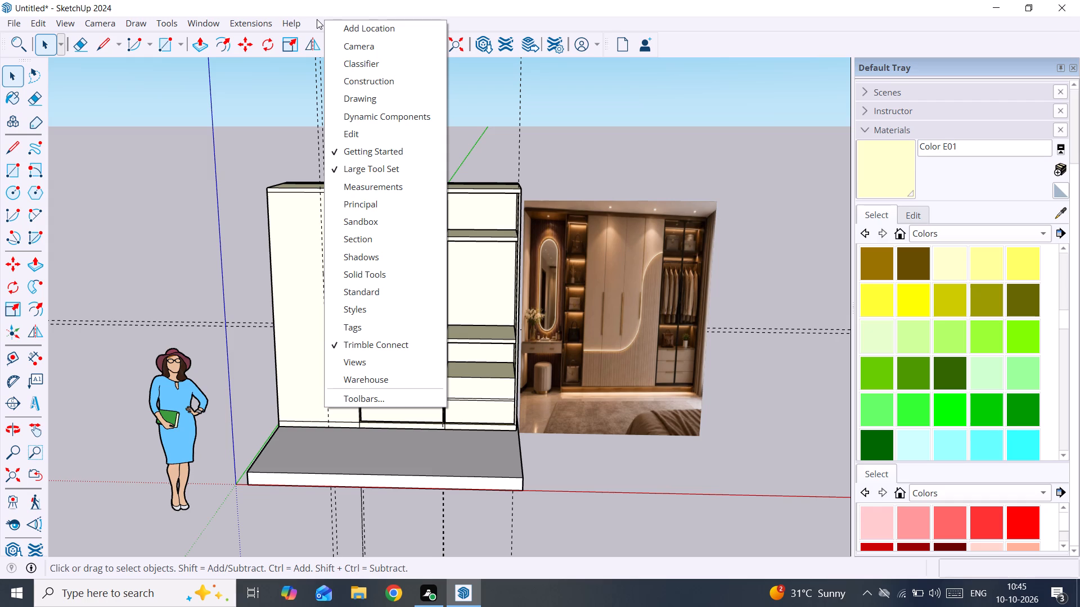
left_click(317, 19)
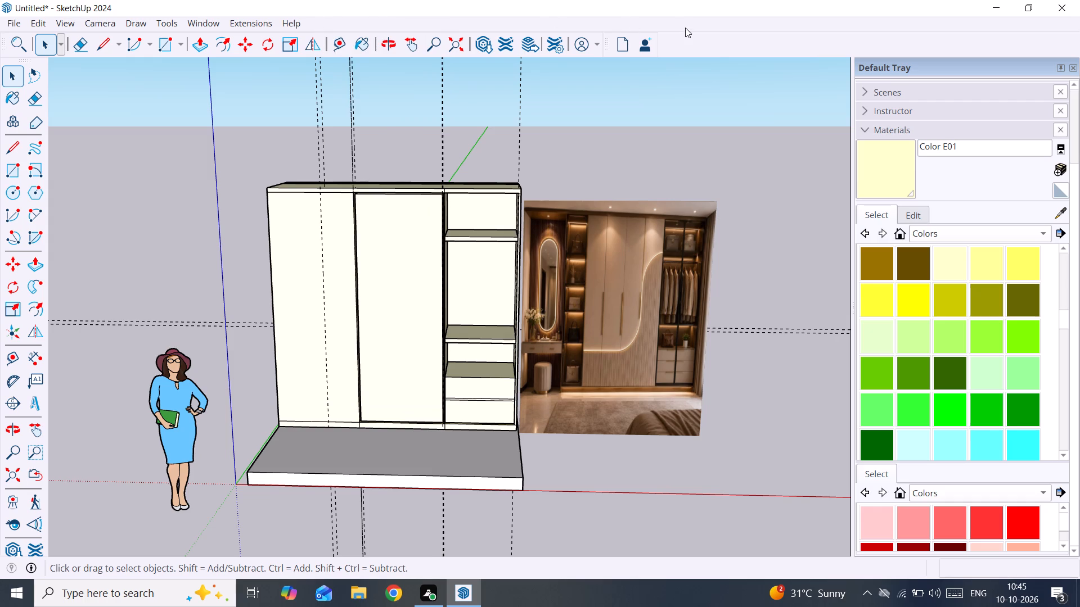
right_click(686, 35)
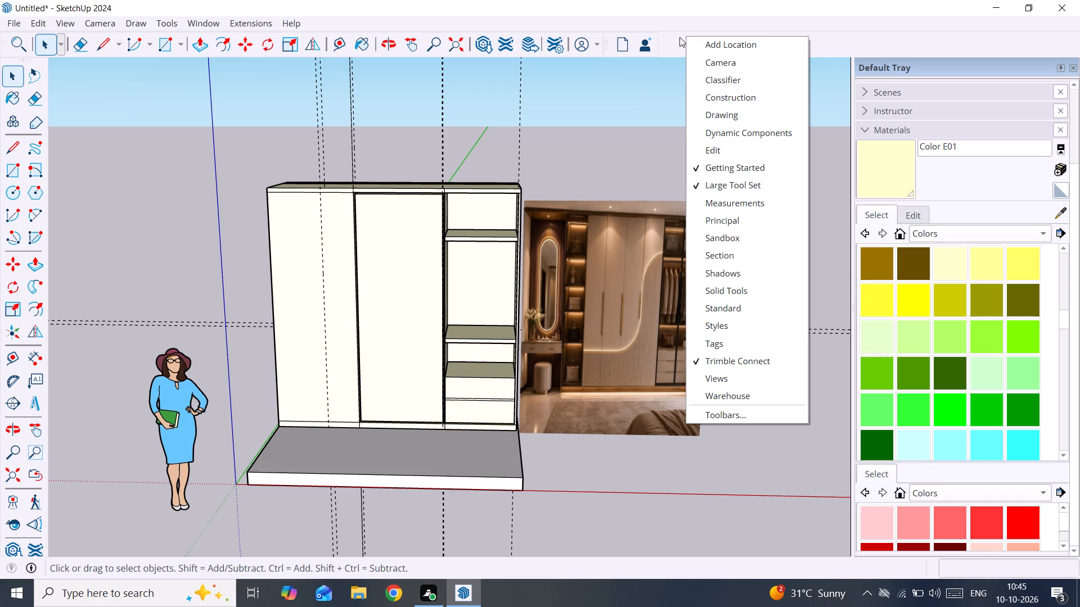
left_click(748, 296)
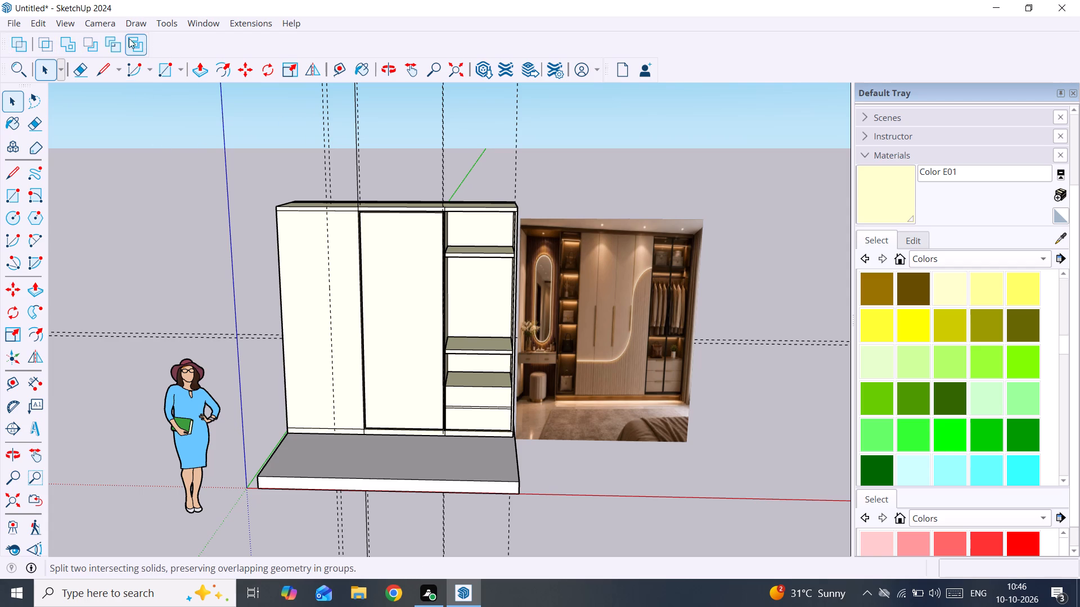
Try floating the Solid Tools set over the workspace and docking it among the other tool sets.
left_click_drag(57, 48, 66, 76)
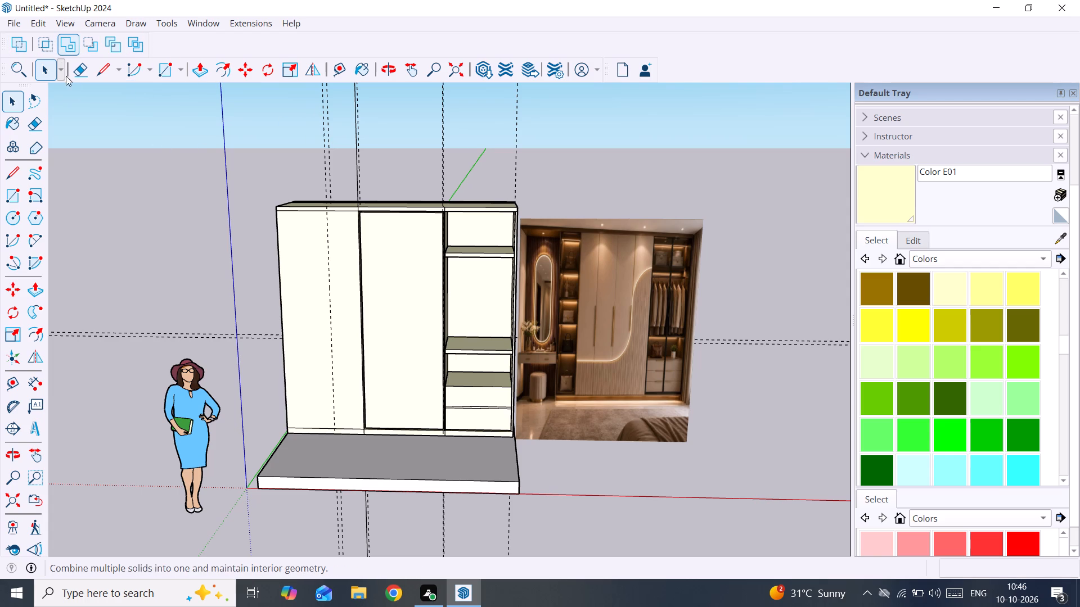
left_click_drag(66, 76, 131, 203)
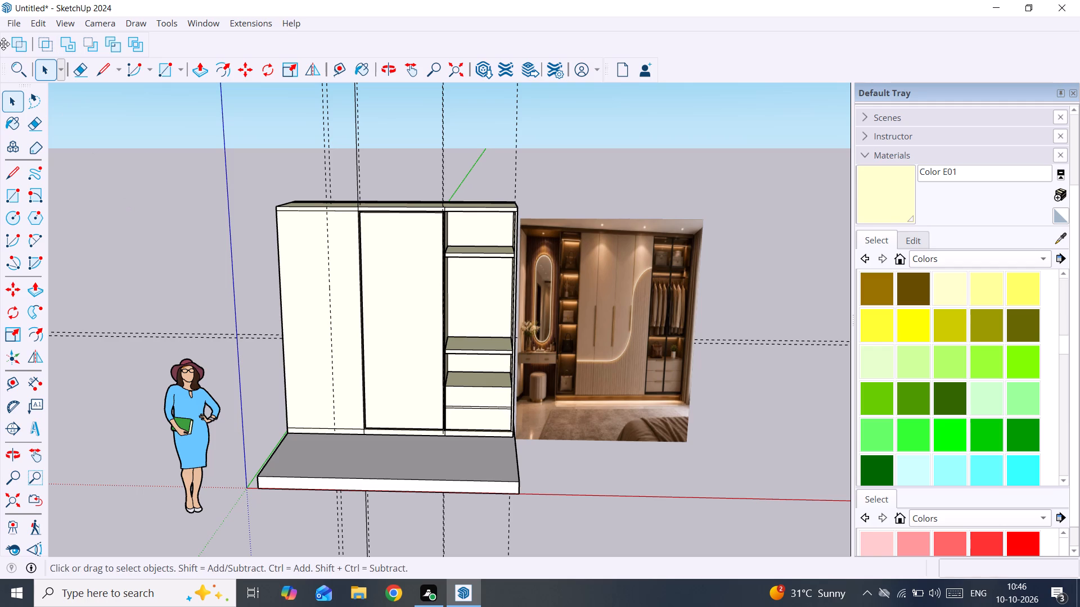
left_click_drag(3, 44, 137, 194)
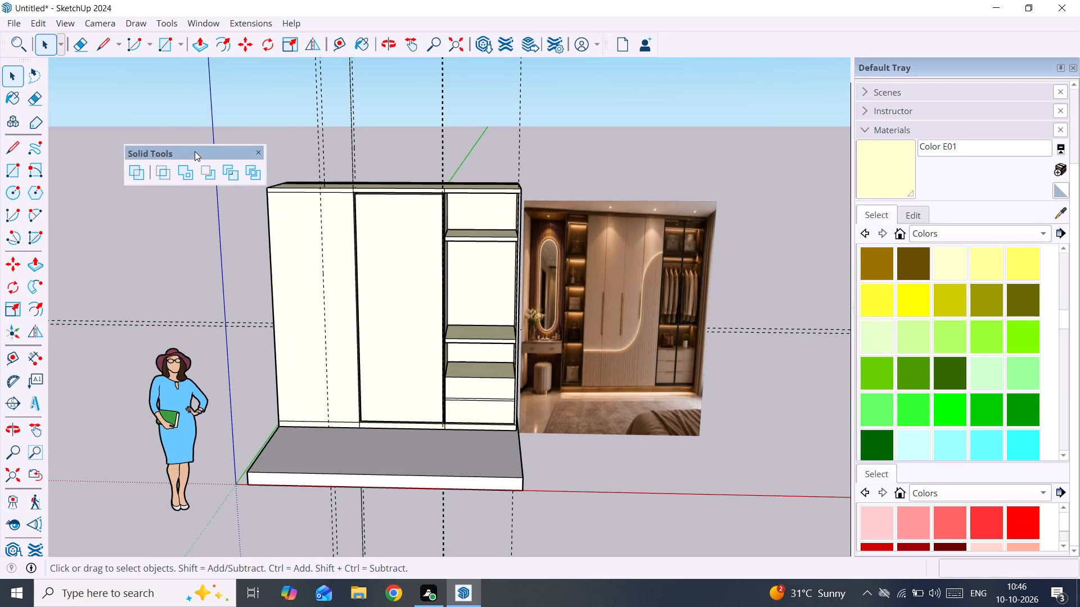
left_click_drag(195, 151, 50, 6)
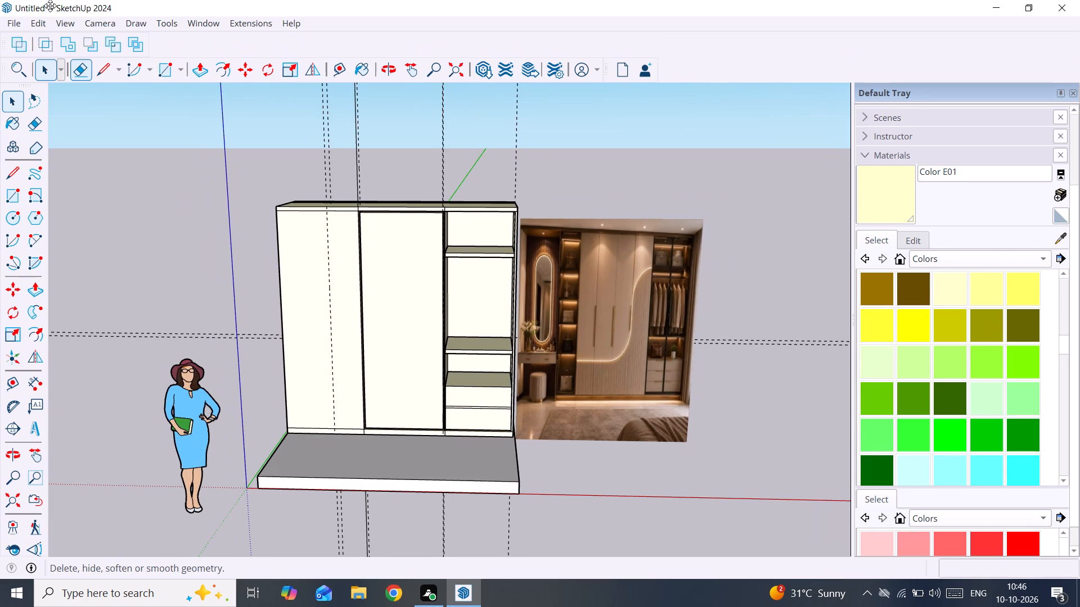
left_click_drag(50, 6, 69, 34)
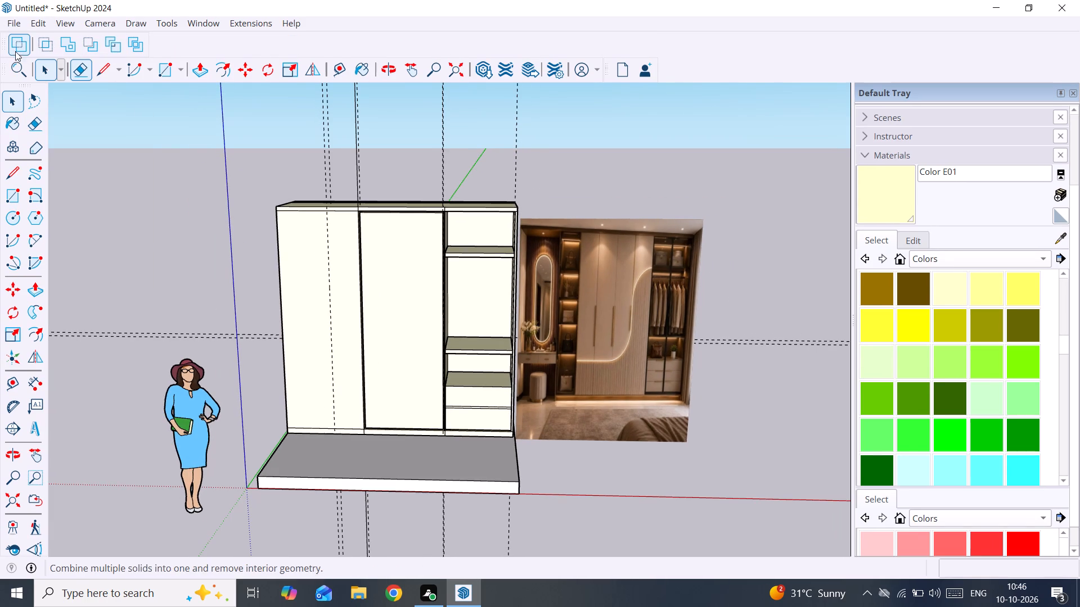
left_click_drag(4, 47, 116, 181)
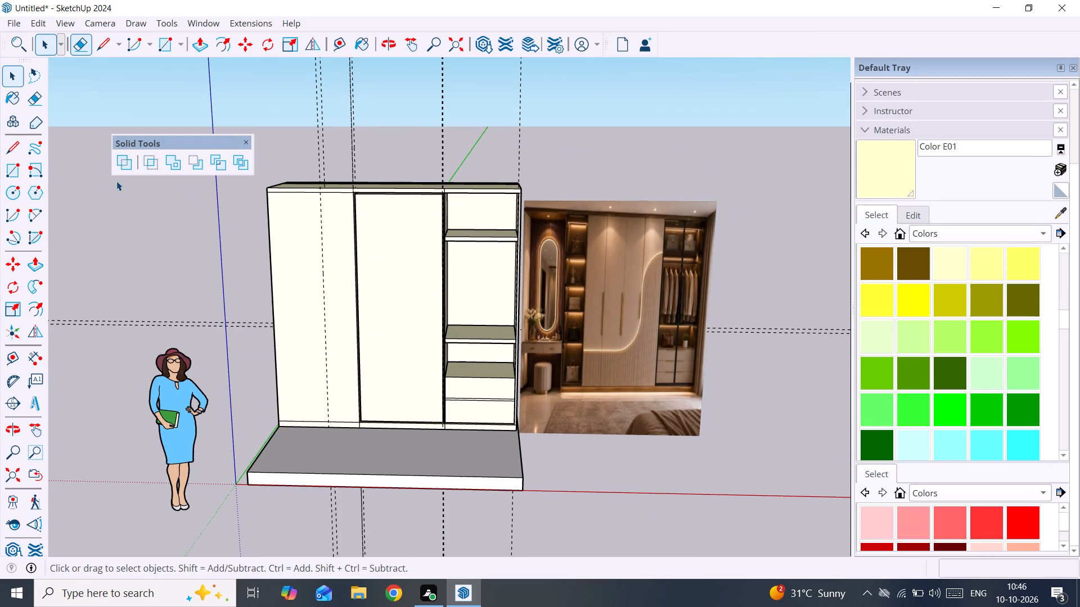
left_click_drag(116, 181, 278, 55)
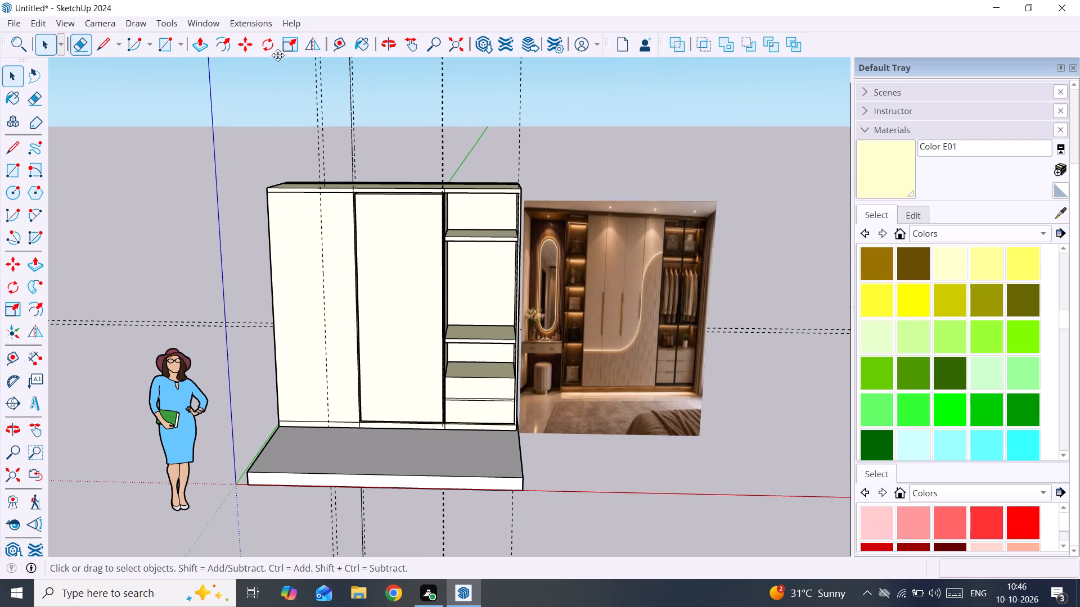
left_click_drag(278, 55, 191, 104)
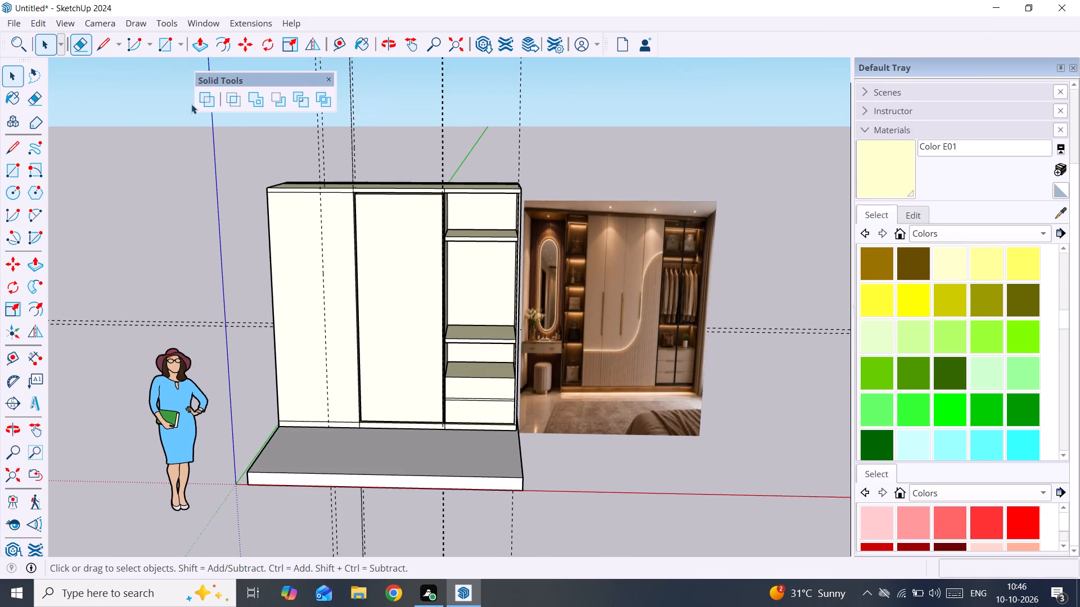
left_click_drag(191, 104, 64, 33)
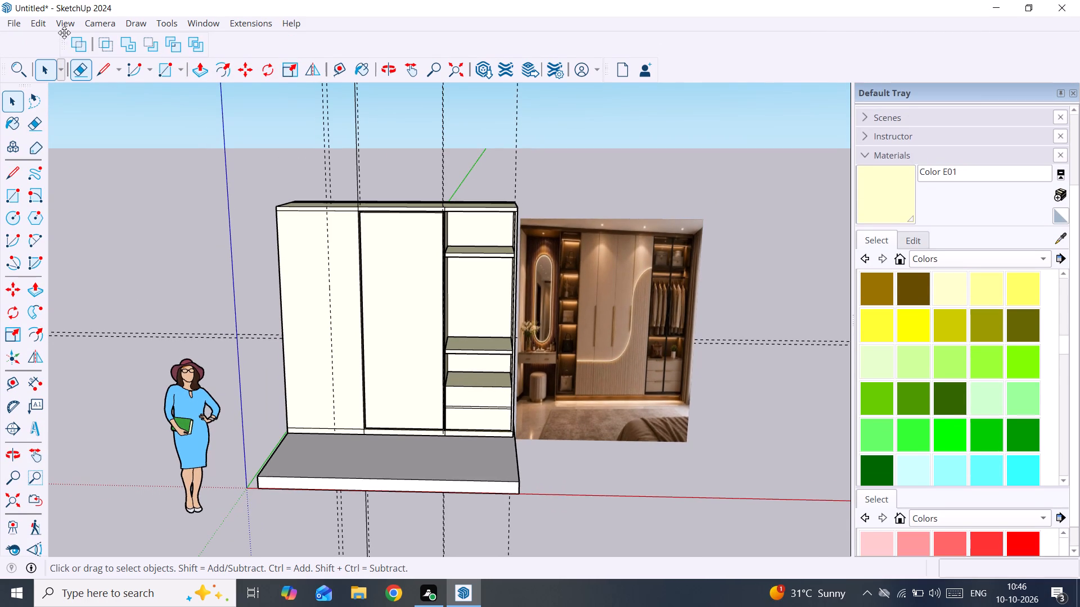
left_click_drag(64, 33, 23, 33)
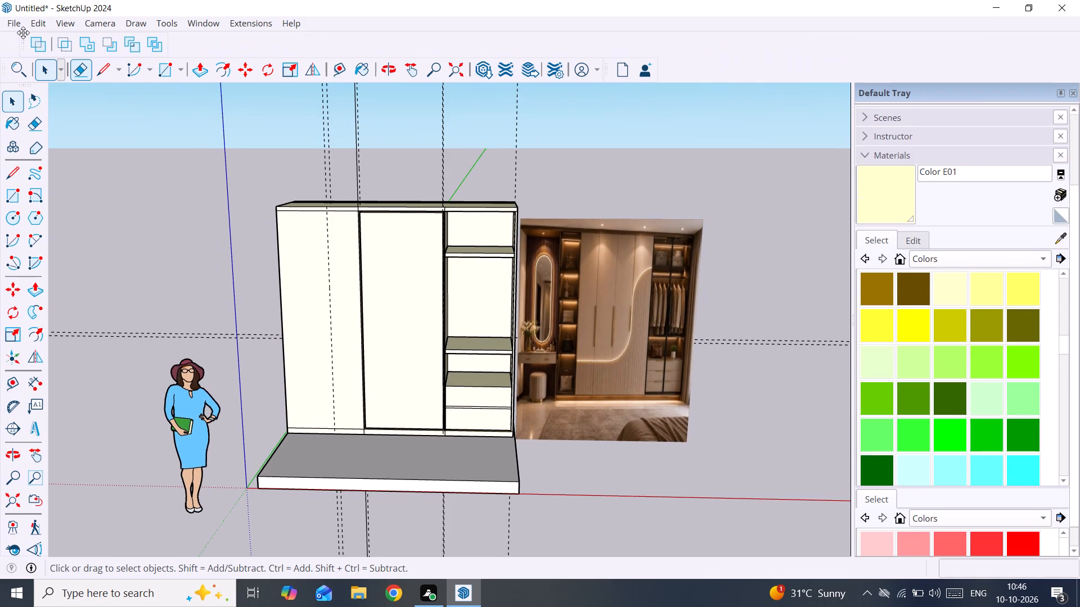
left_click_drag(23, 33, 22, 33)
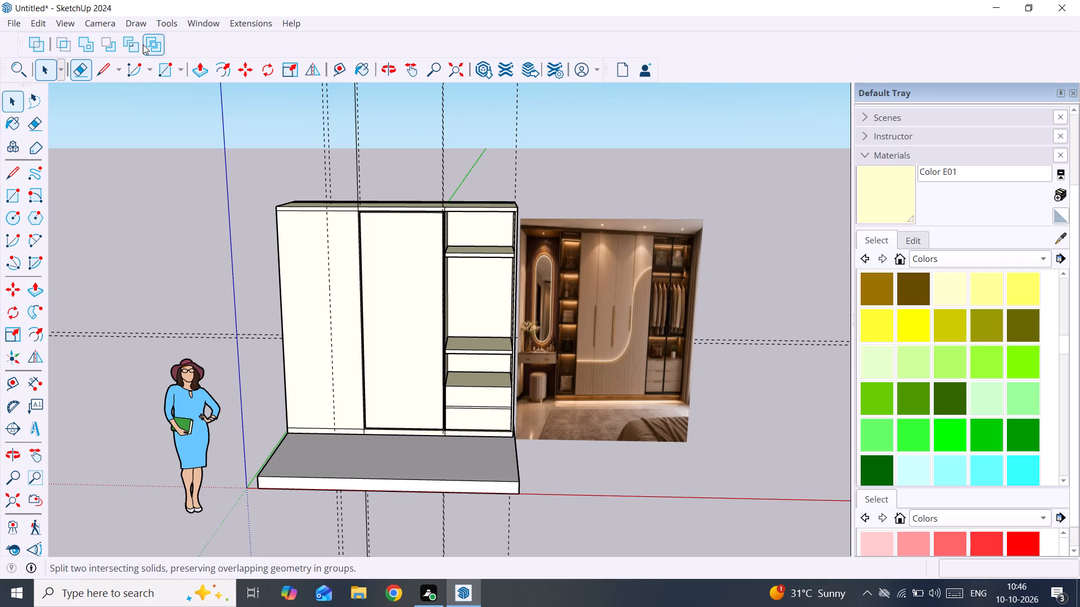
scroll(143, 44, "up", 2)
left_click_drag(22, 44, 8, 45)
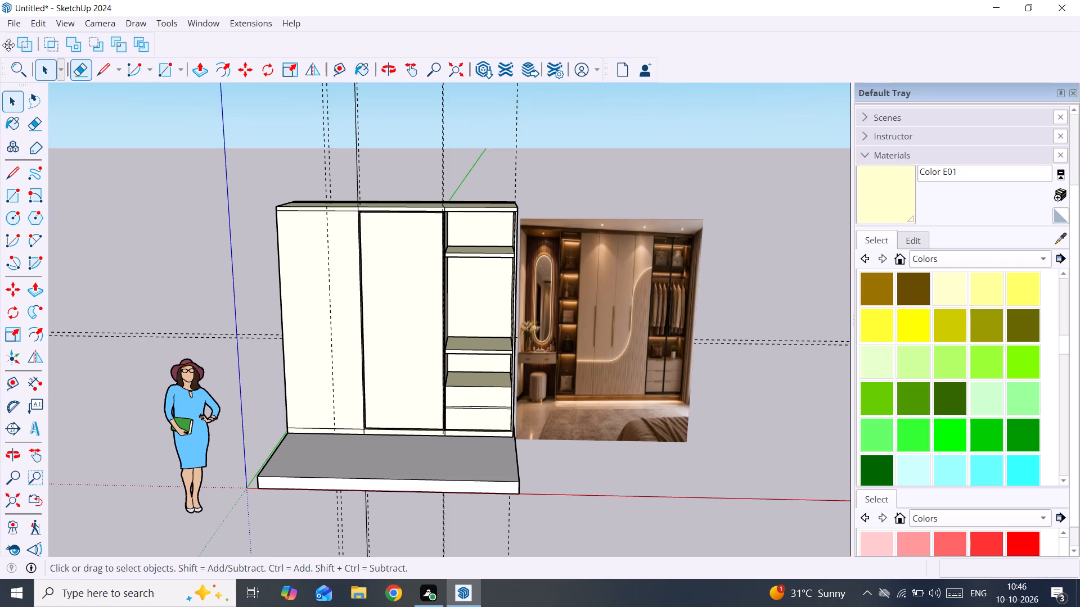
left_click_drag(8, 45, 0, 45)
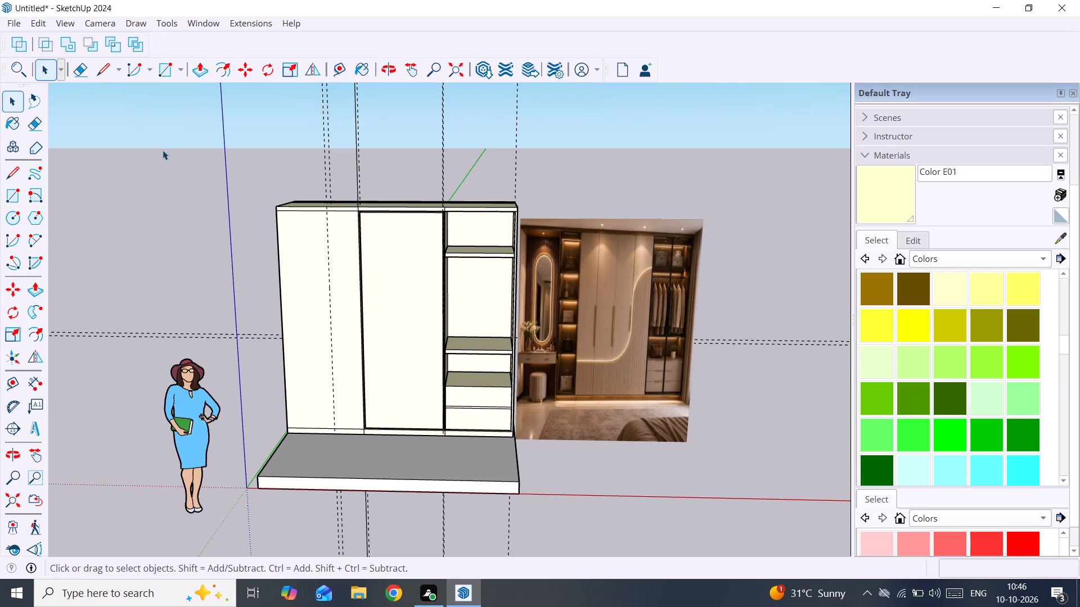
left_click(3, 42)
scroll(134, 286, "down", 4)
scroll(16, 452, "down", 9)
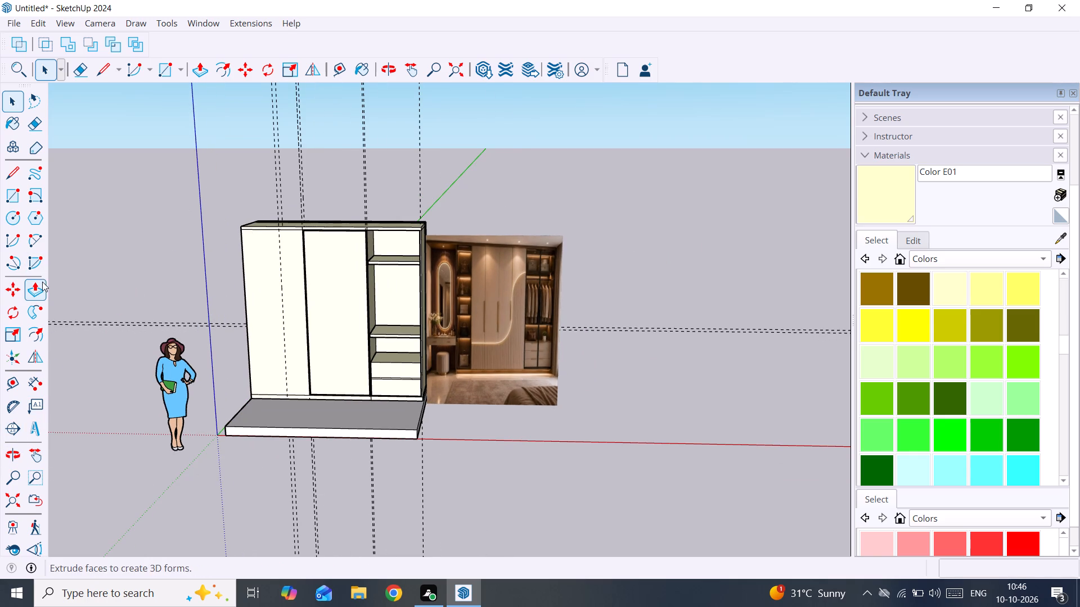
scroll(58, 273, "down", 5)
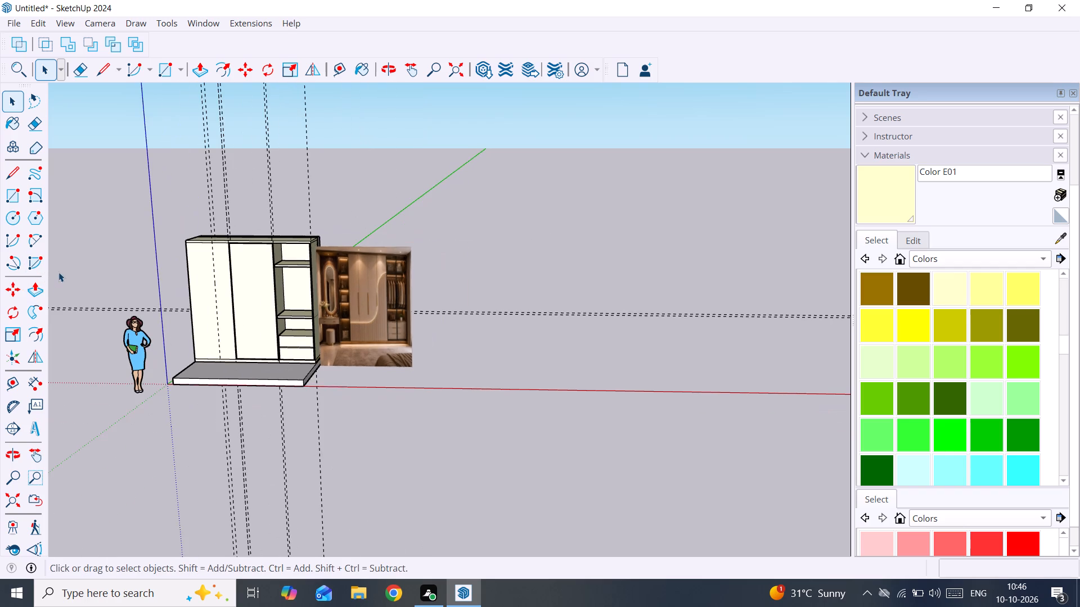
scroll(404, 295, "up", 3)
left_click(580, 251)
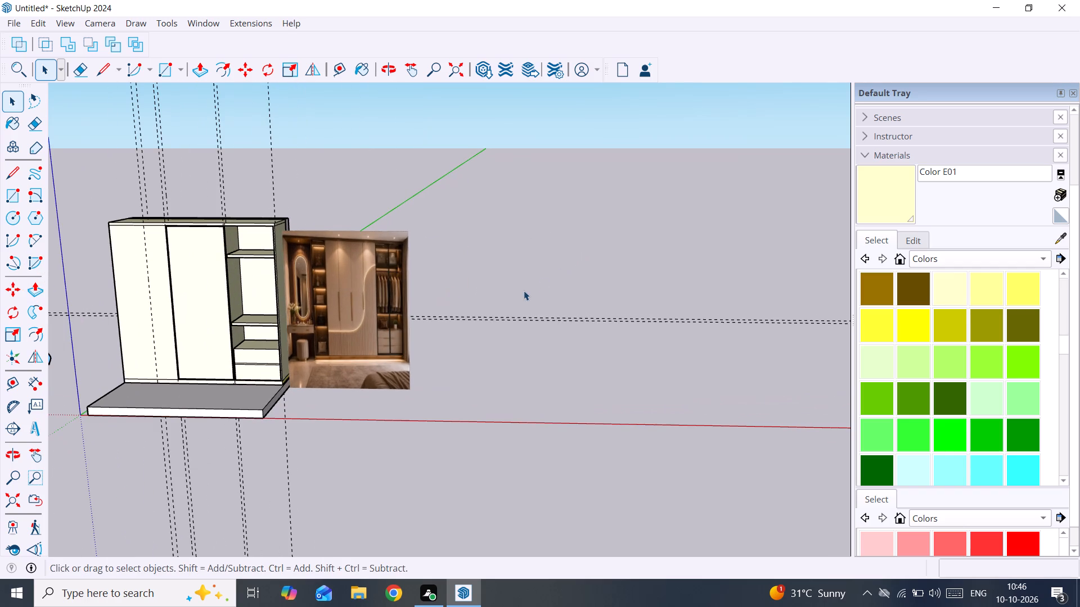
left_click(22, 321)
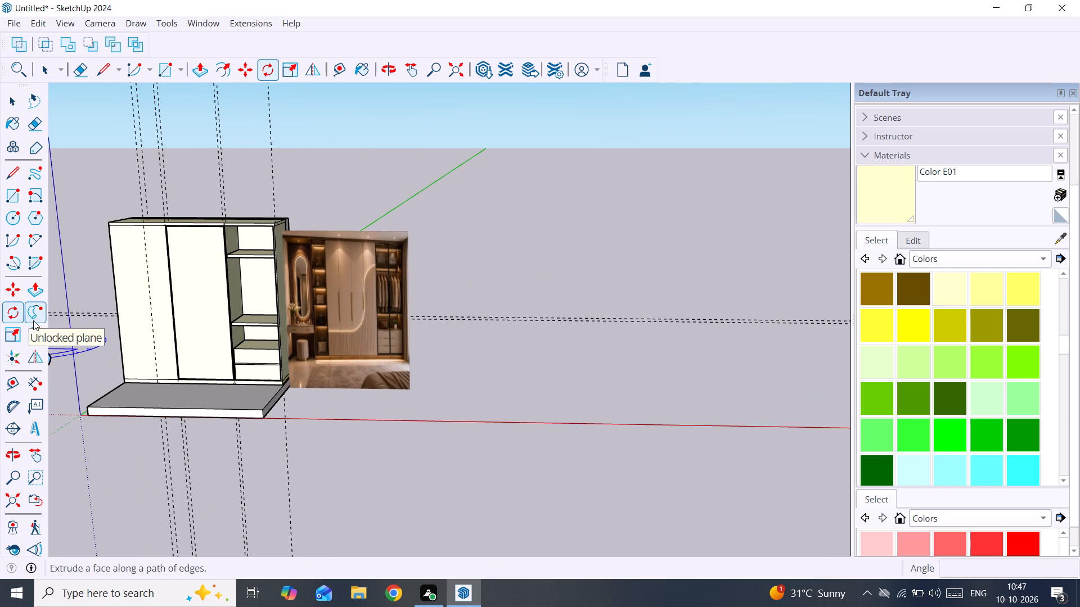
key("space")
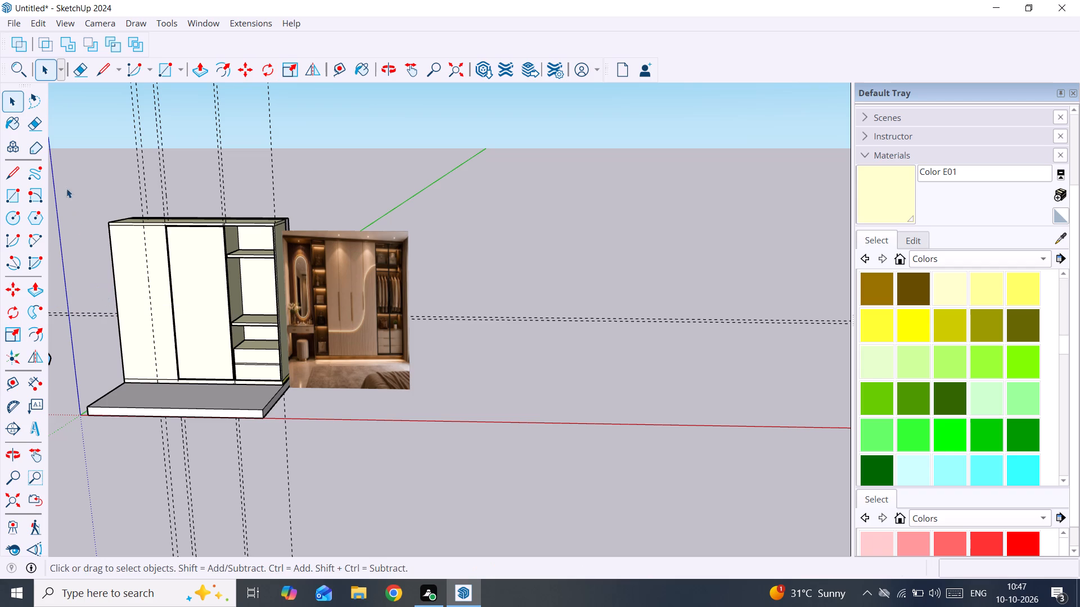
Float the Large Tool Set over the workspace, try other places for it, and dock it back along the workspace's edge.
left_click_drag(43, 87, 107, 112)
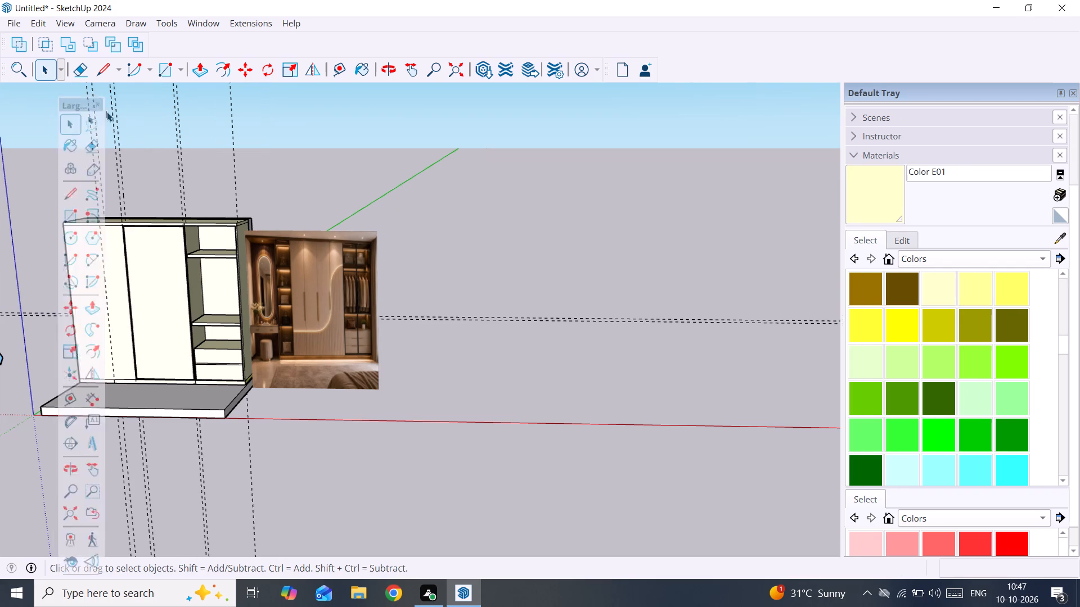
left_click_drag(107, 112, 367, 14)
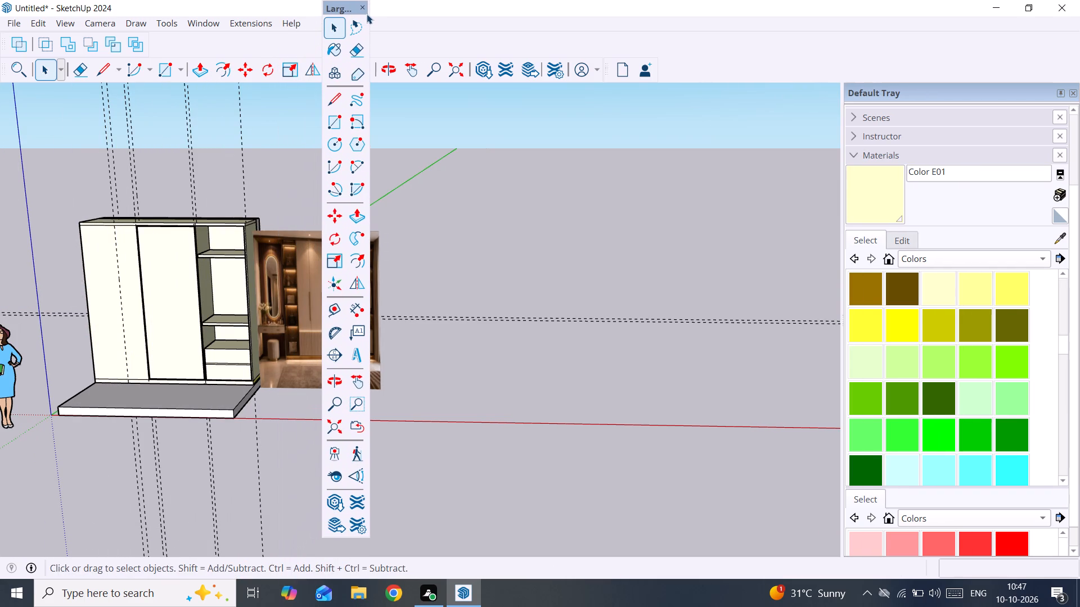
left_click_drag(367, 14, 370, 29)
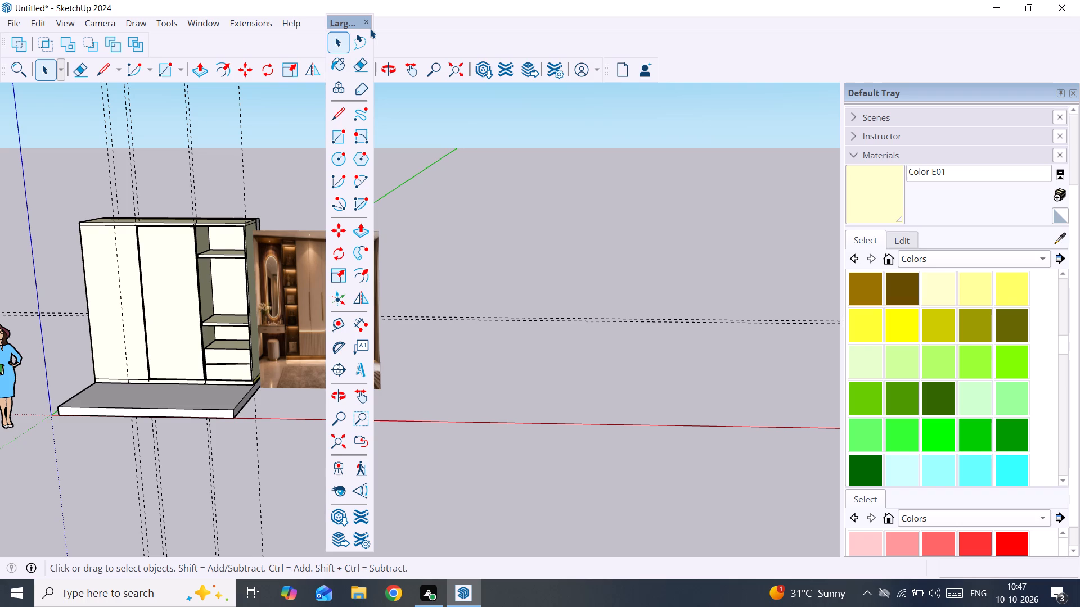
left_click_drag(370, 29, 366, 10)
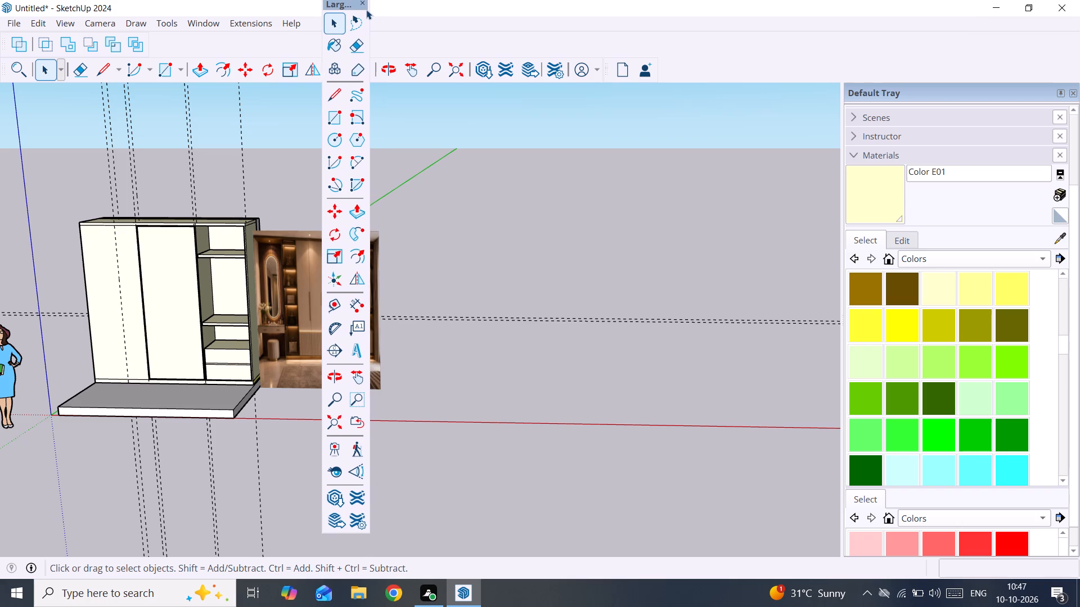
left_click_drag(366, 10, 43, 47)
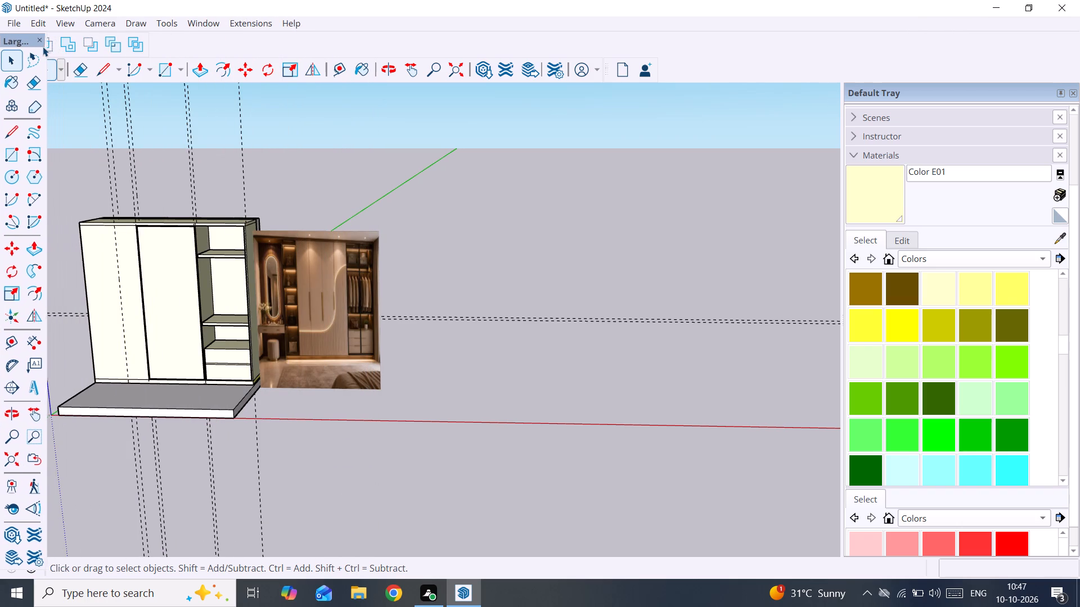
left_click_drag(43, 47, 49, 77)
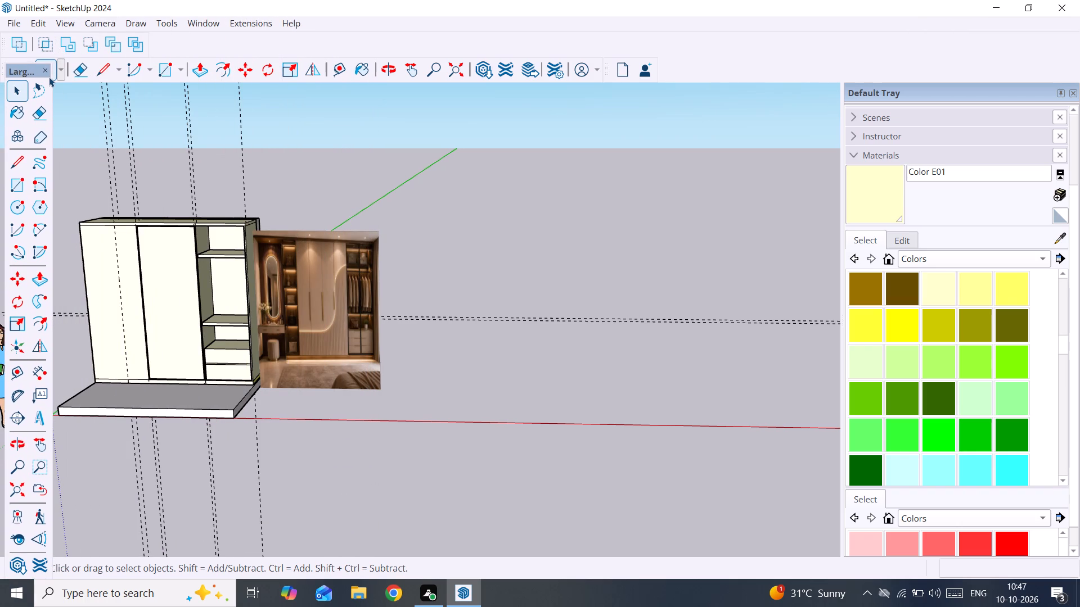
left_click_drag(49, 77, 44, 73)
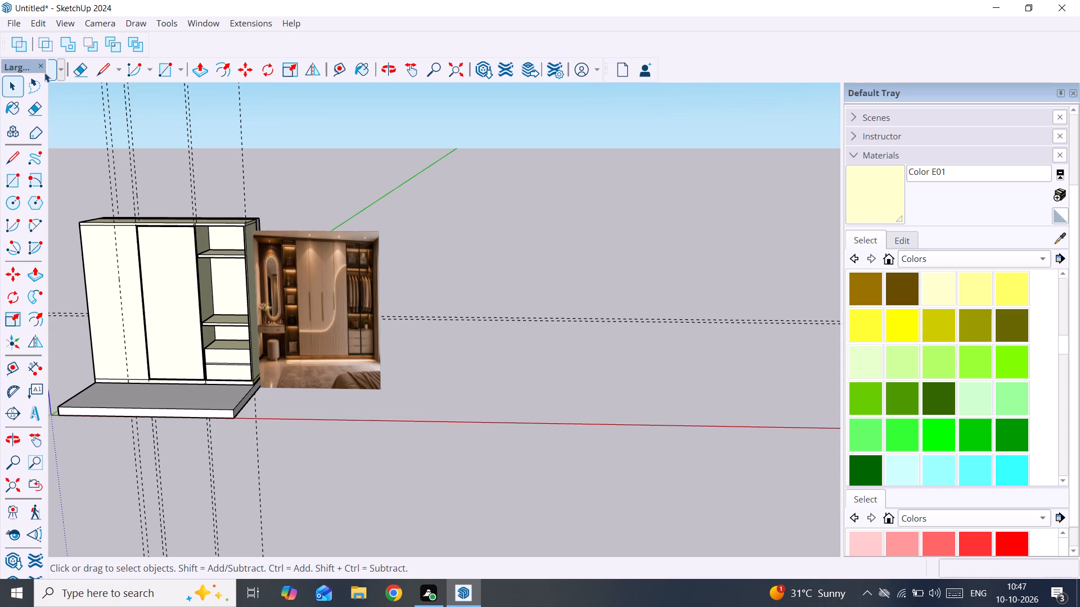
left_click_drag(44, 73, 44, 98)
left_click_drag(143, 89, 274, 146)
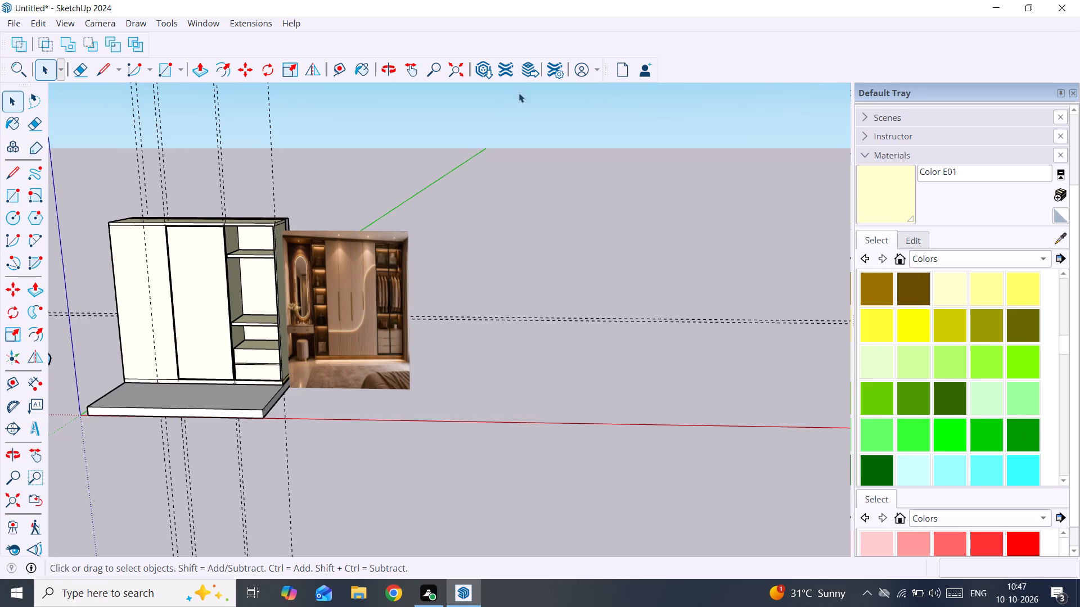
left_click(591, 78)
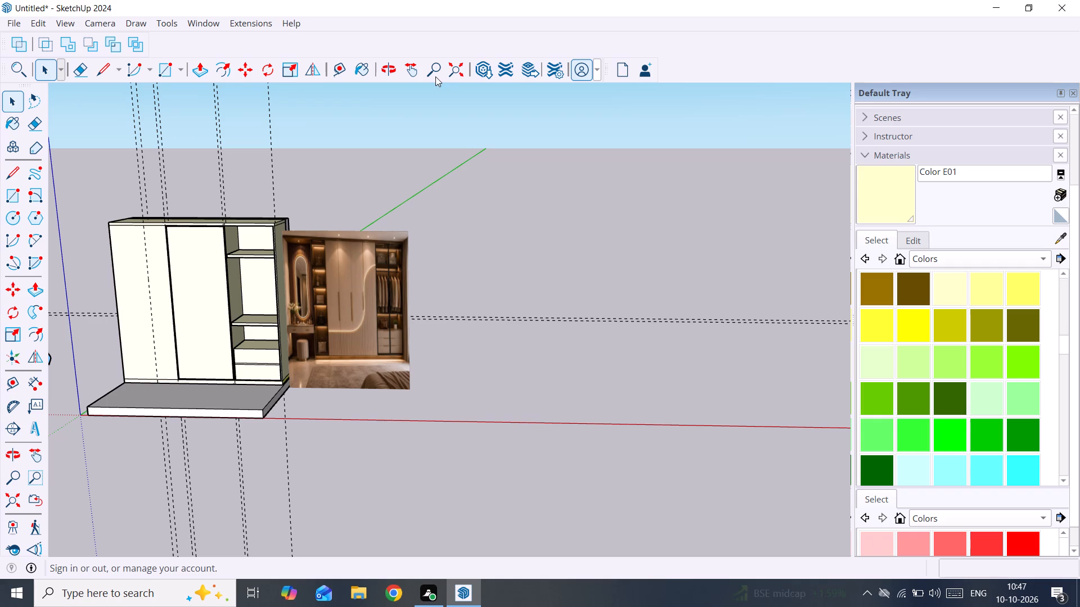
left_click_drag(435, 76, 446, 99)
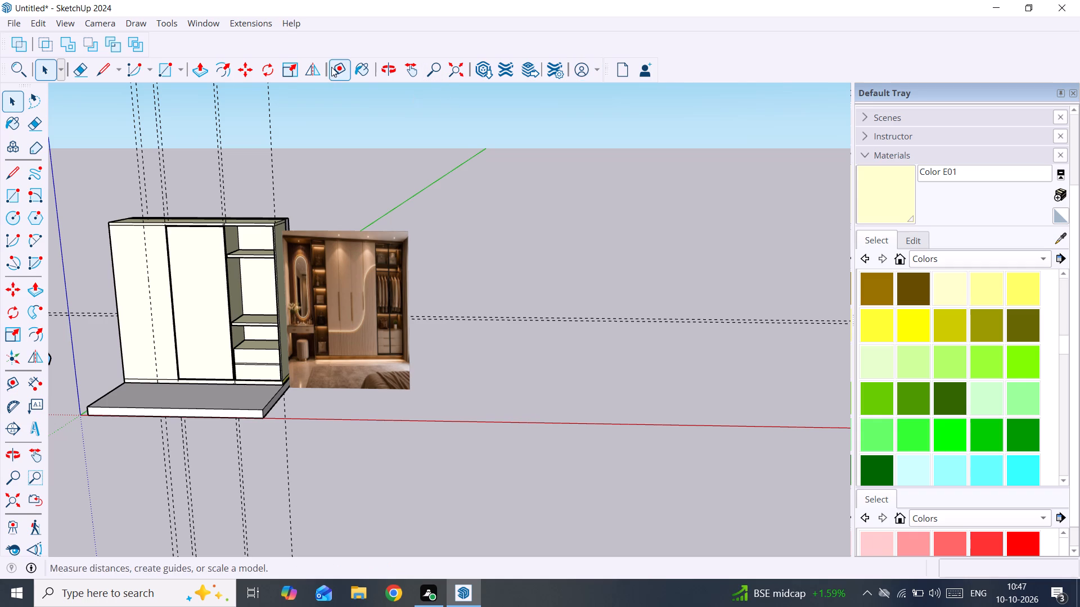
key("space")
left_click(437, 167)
Examine the wardrobe front and its open shelving from several angles alongside the reference image.
scroll(437, 167, "down", 2)
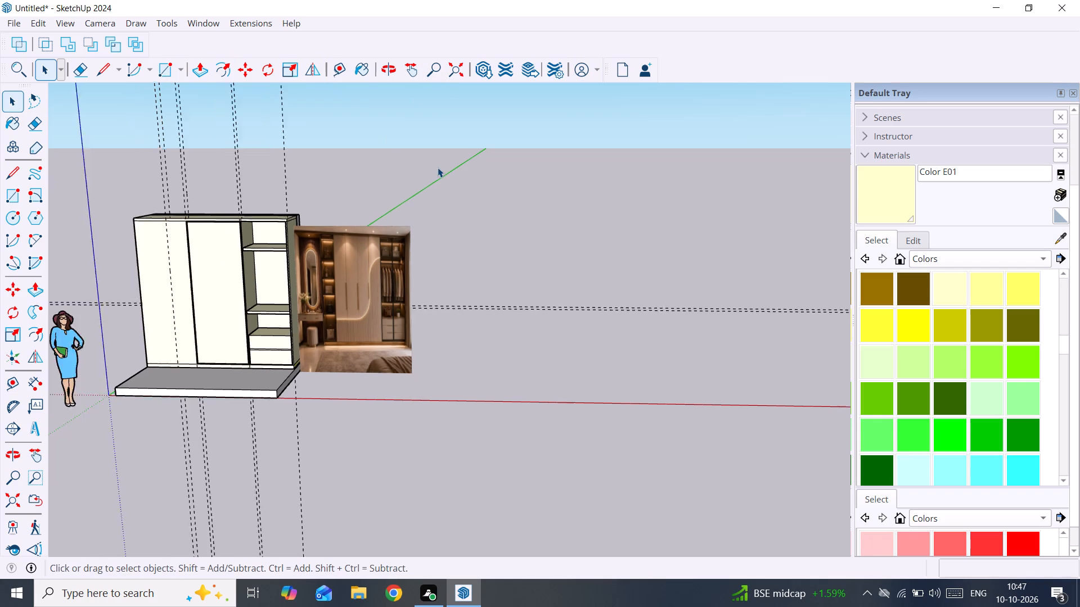
scroll(438, 167, "down", 2)
middle_click_drag(441, 167, 507, 179)
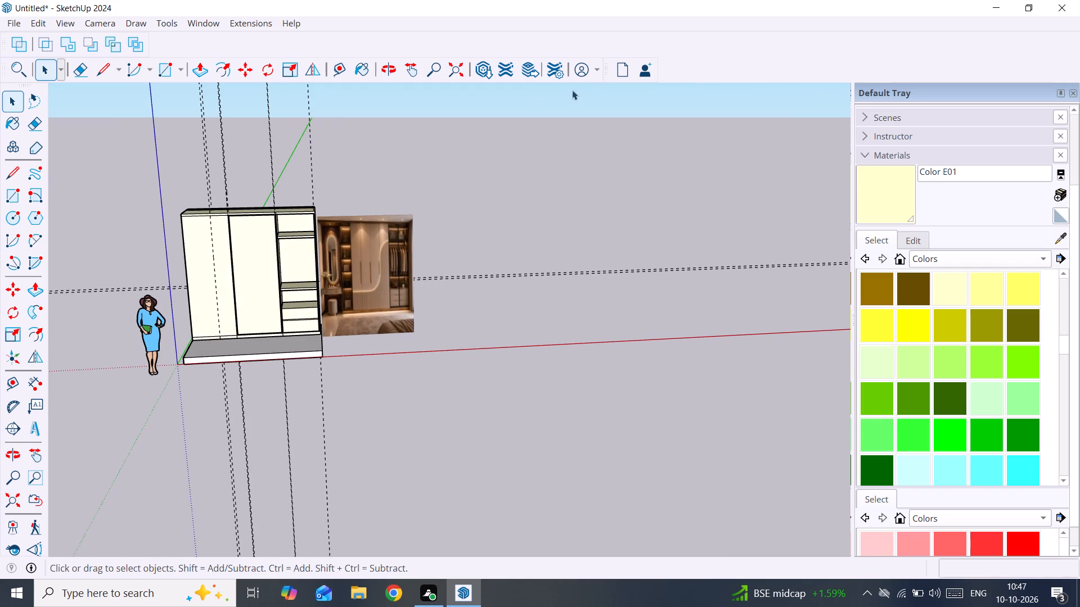
scroll(584, 85, "up", 3)
scroll(469, 108, "down", 3)
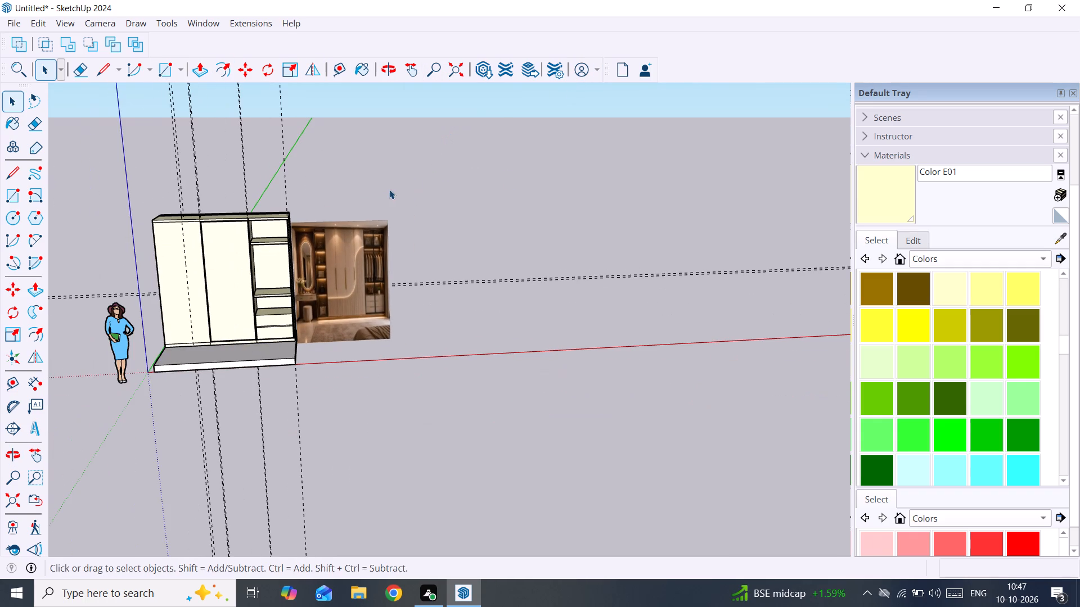
middle_click_drag(208, 273, 293, 252, "ctrl")
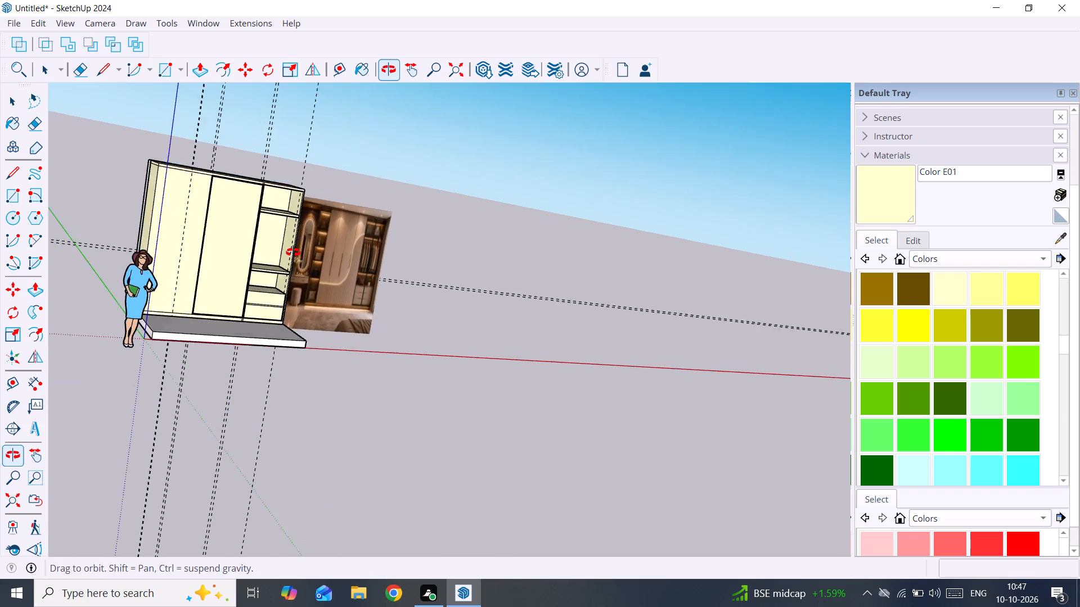
middle_click_drag(293, 252, 285, 253, "ctrl")
middle_click_drag(285, 253, 478, 253, "shift")
scroll(467, 257, "up", 6)
scroll(382, 248, "up", 1)
middle_click_drag(382, 248, 273, 242)
scroll(273, 242, "up", 1)
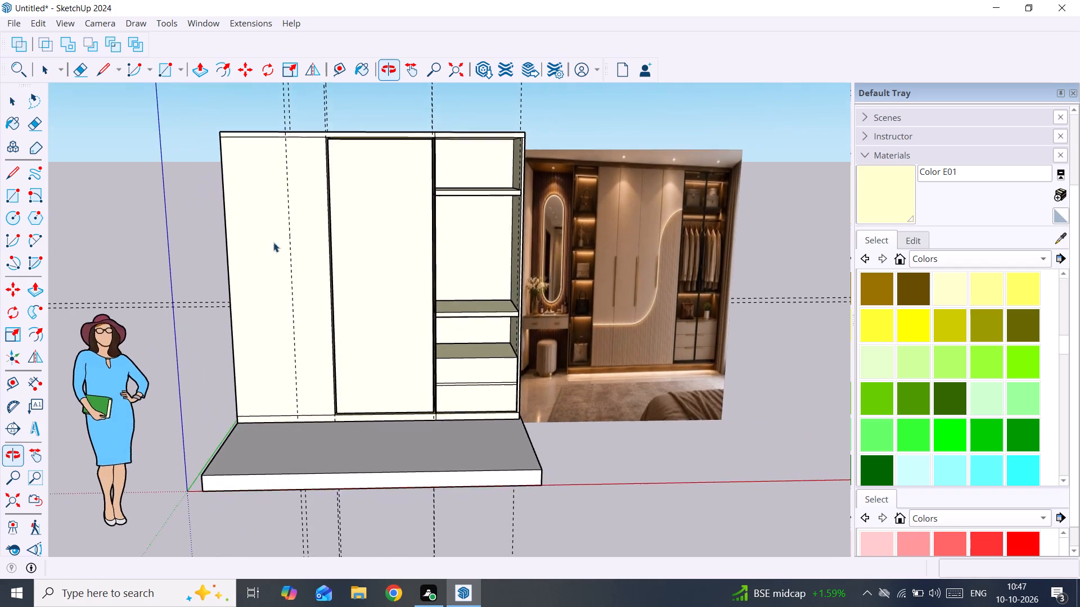
scroll(334, 229, "up", 2)
scroll(349, 223, "down", 2)
middle_click_drag(395, 214, 318, 218)
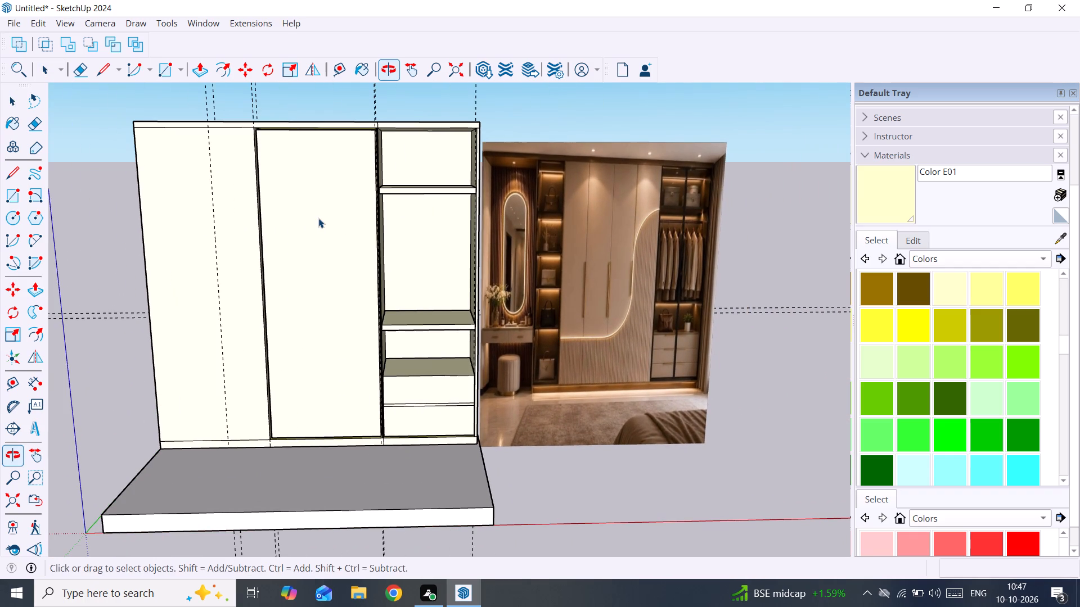
Open the wardrobe group for editing at its recessed middle front section.
double_click(318, 218)
Examine the recessed middle front and the adjoining open shelving from several angles against the doors in the reference image.
scroll(318, 218, "up", 3)
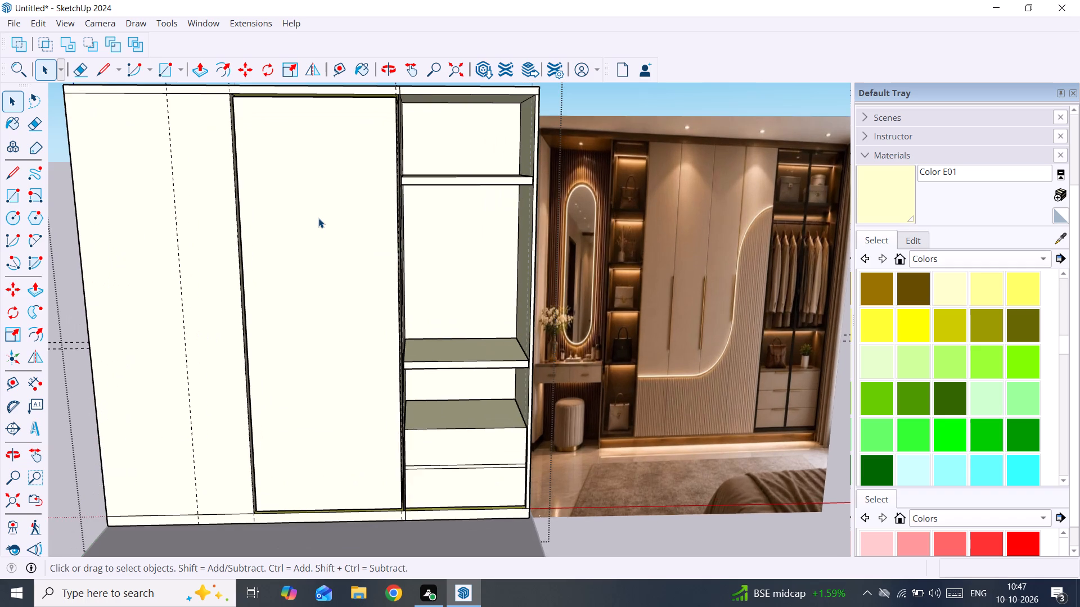
middle_click_drag(318, 218, 259, 204, "shift")
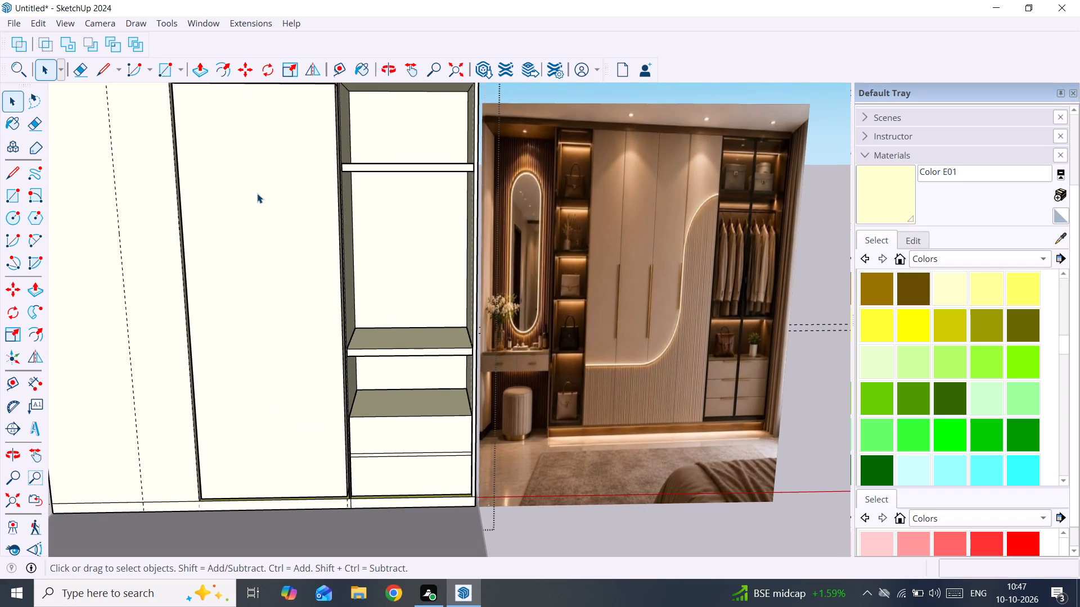
scroll(258, 192, "down", 2)
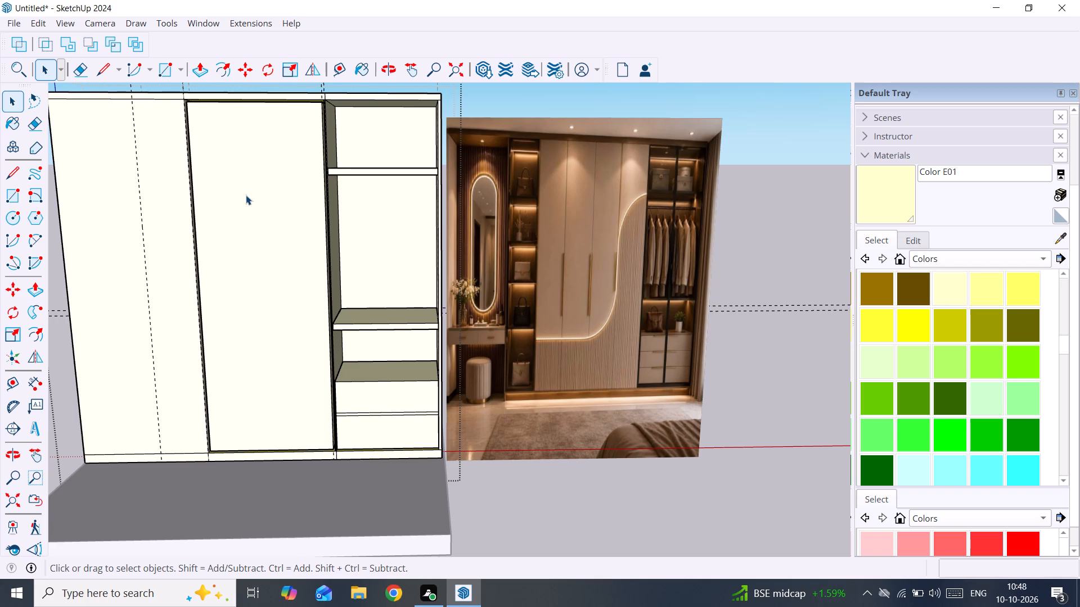
scroll(246, 195, "up", 2)
middle_click_drag(246, 195, 237, 298)
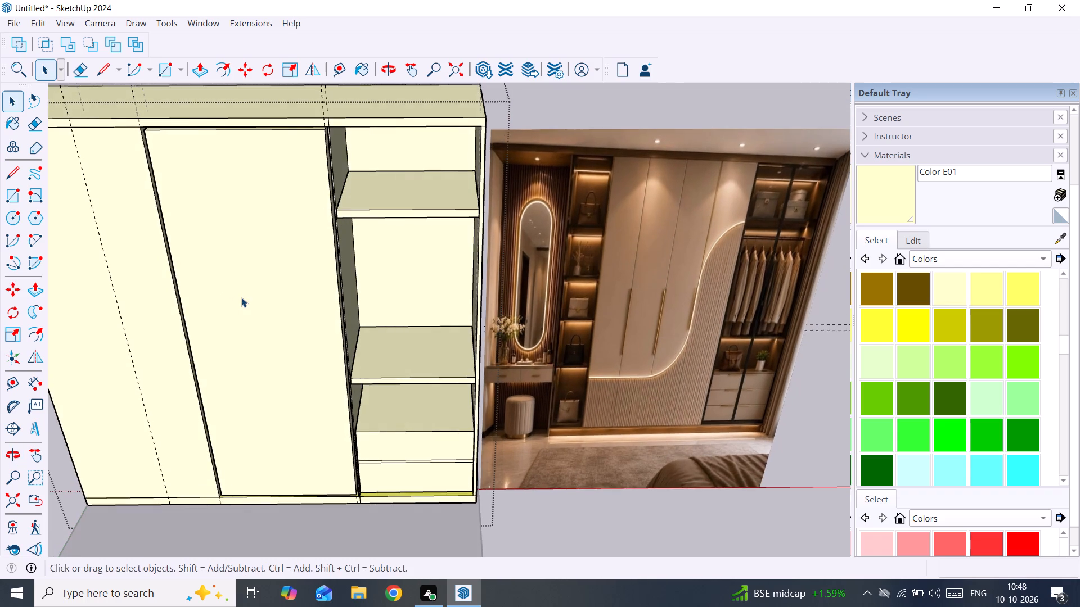
scroll(241, 297, "up", 1)
scroll(283, 540, "up", 11)
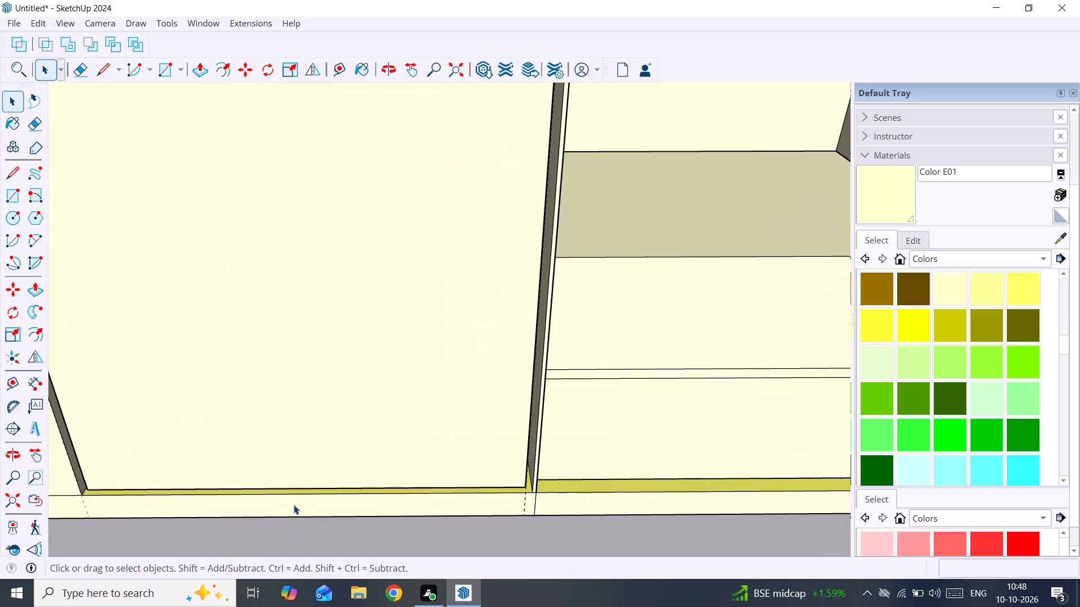
scroll(294, 505, "down", 14)
middle_click_drag(296, 495, 317, 424)
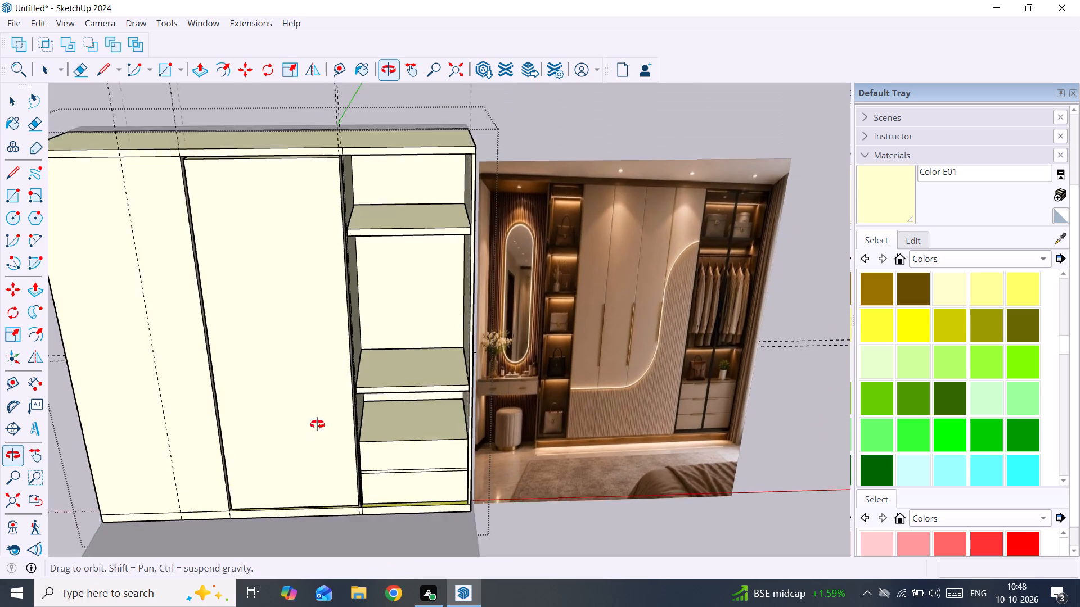
middle_click_drag(317, 424, 322, 414)
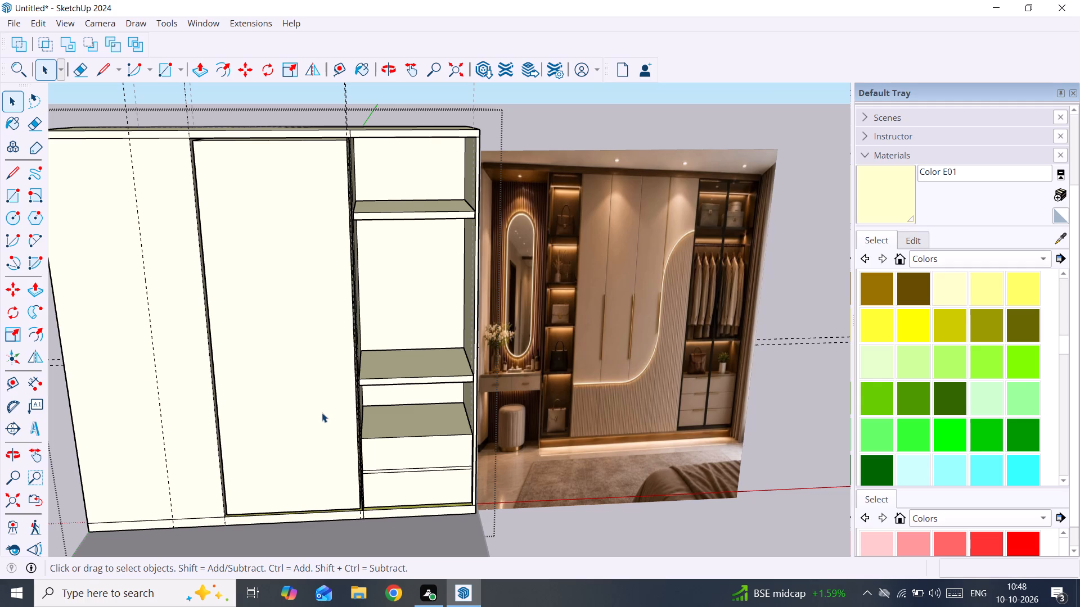
scroll(427, 409, "down", 3)
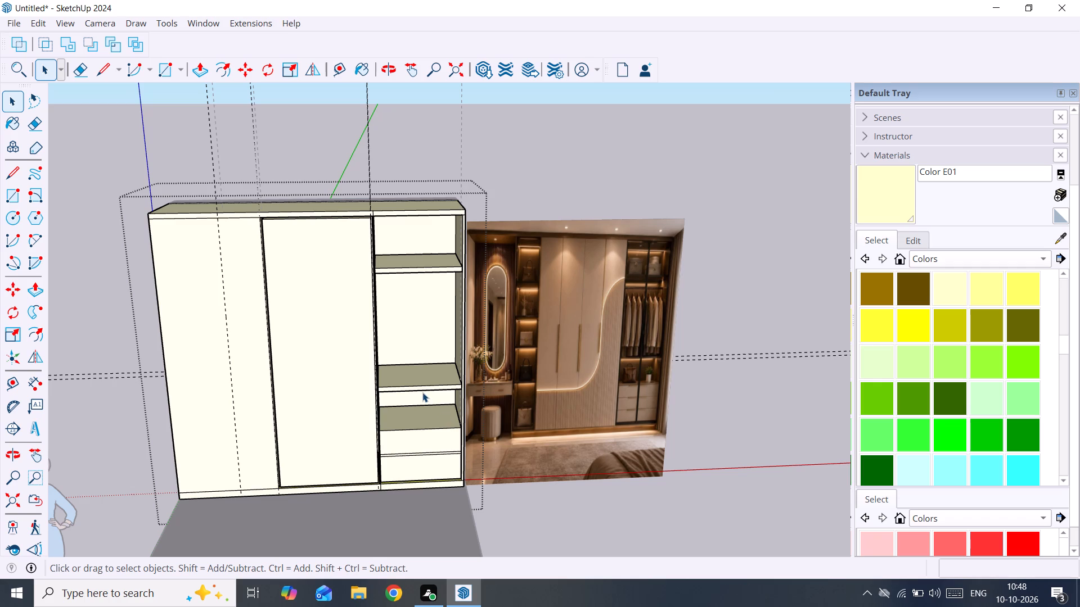
scroll(422, 392, "down", 1)
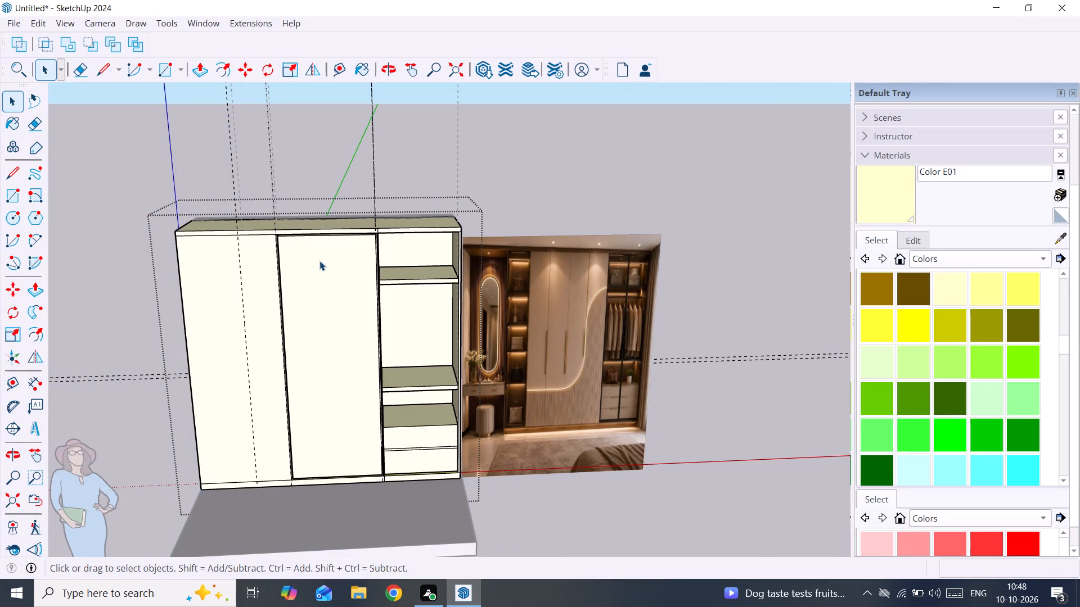
scroll(319, 261, "up", 3)
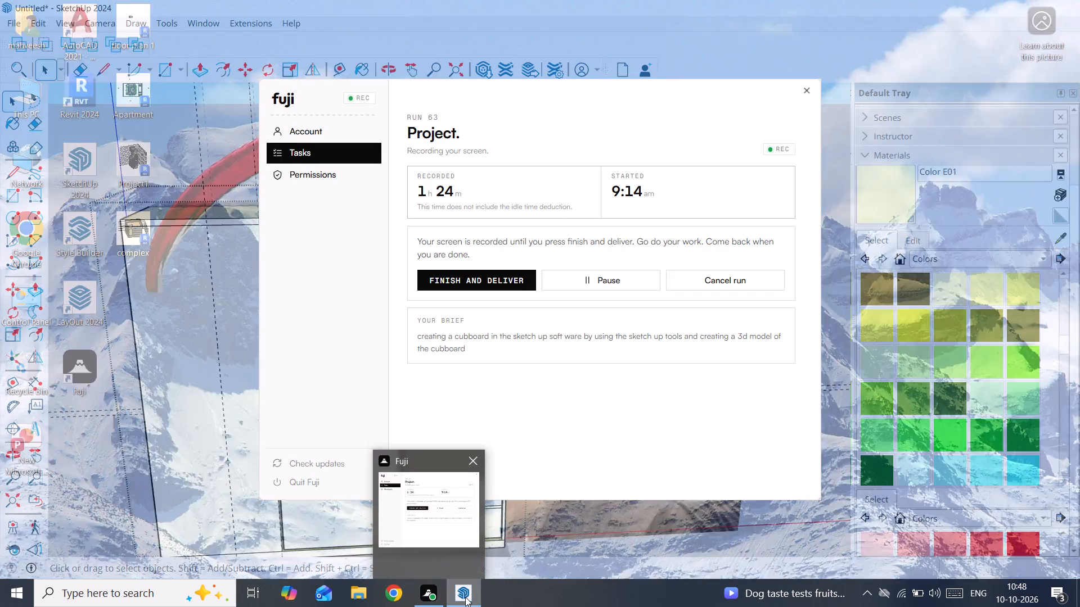
scroll(348, 237, "down", 2)
middle_click_drag(348, 237, 278, 242)
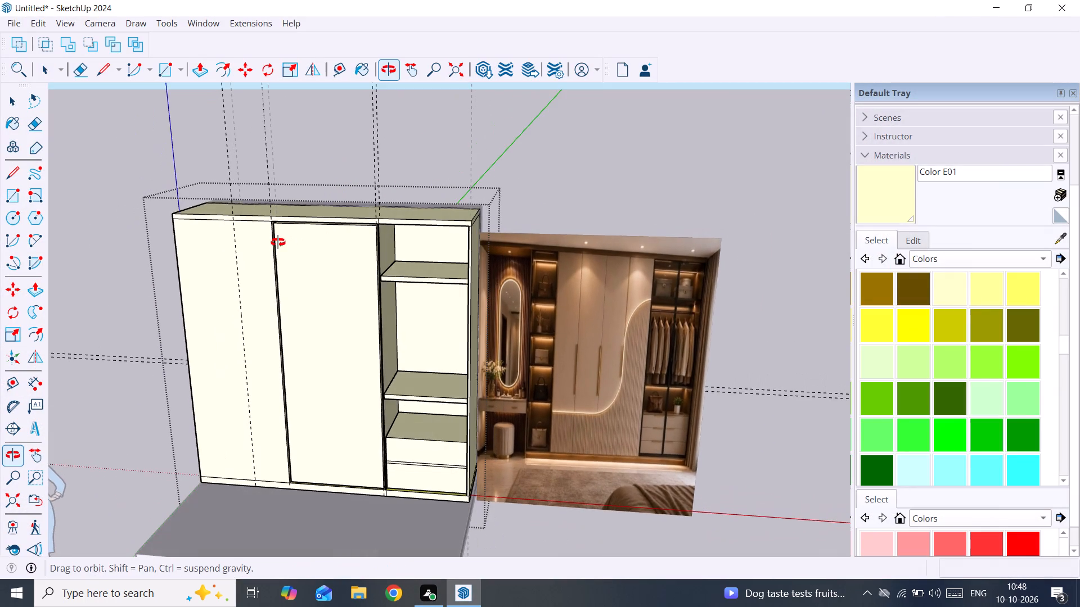
middle_click_drag(278, 242, 316, 191)
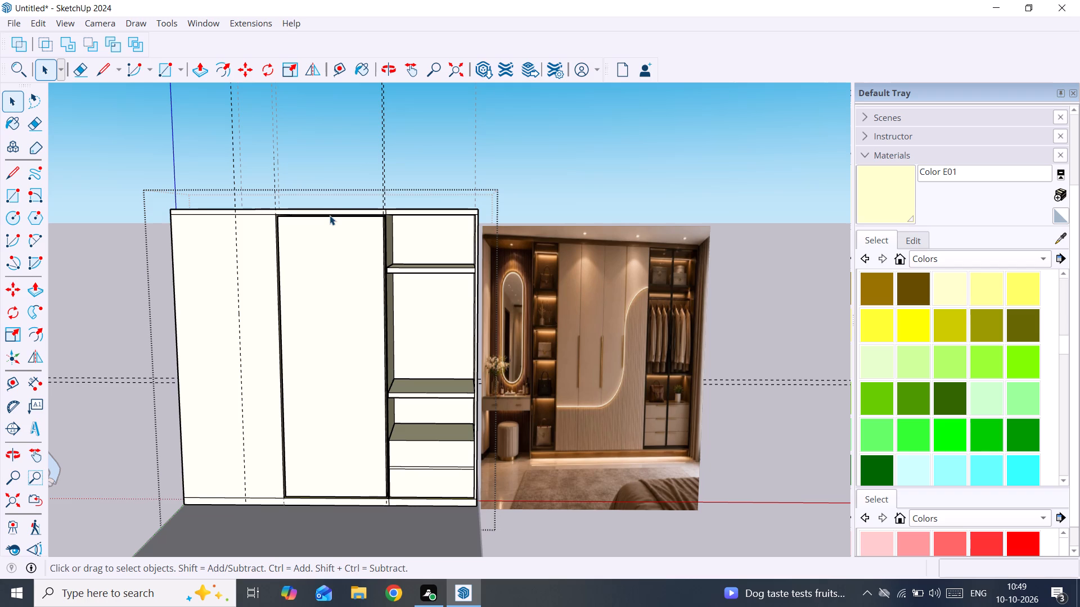
scroll(334, 209, "up", 2)
scroll(334, 209, "down", 5)
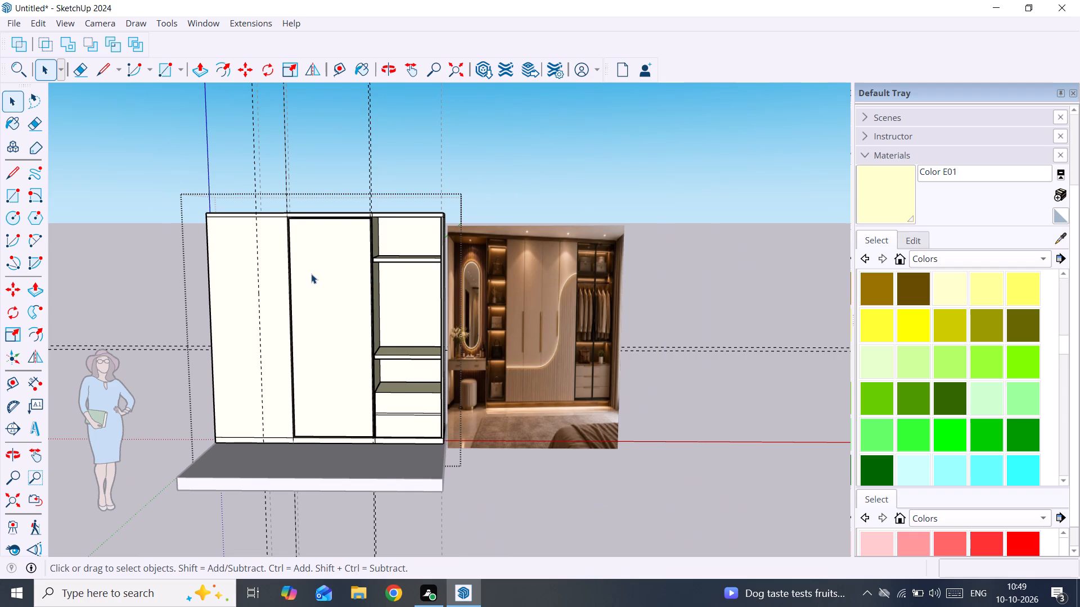
scroll(311, 273, "up", 2)
middle_click_drag(311, 272, 219, 277)
scroll(330, 253, "up", 8)
middle_click_drag(330, 253, 388, 251)
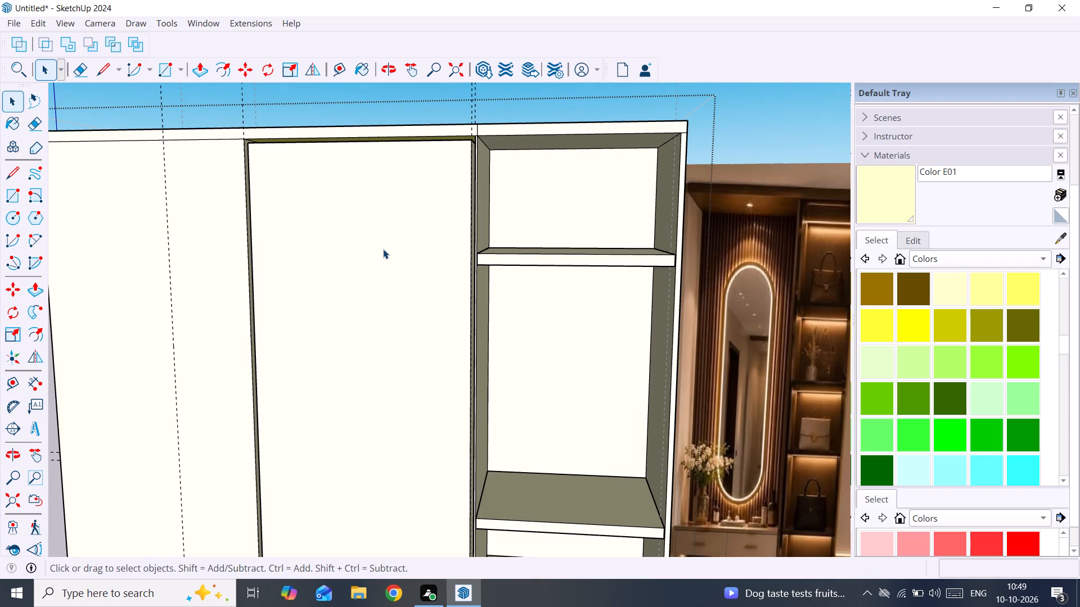
left_click(383, 249)
scroll(383, 249, "up", 1)
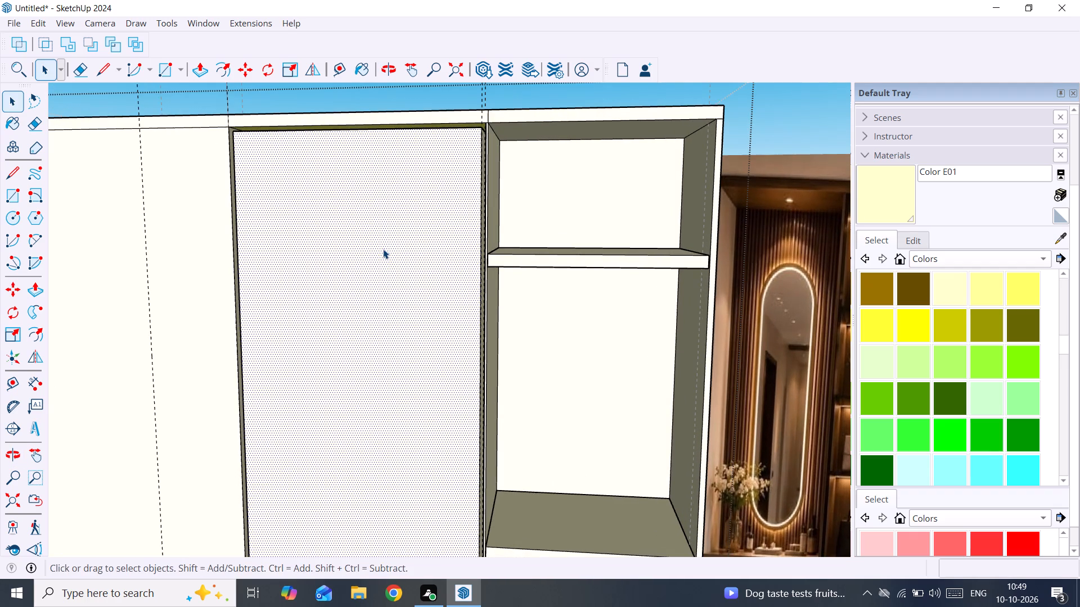
scroll(366, 247, "down", 8)
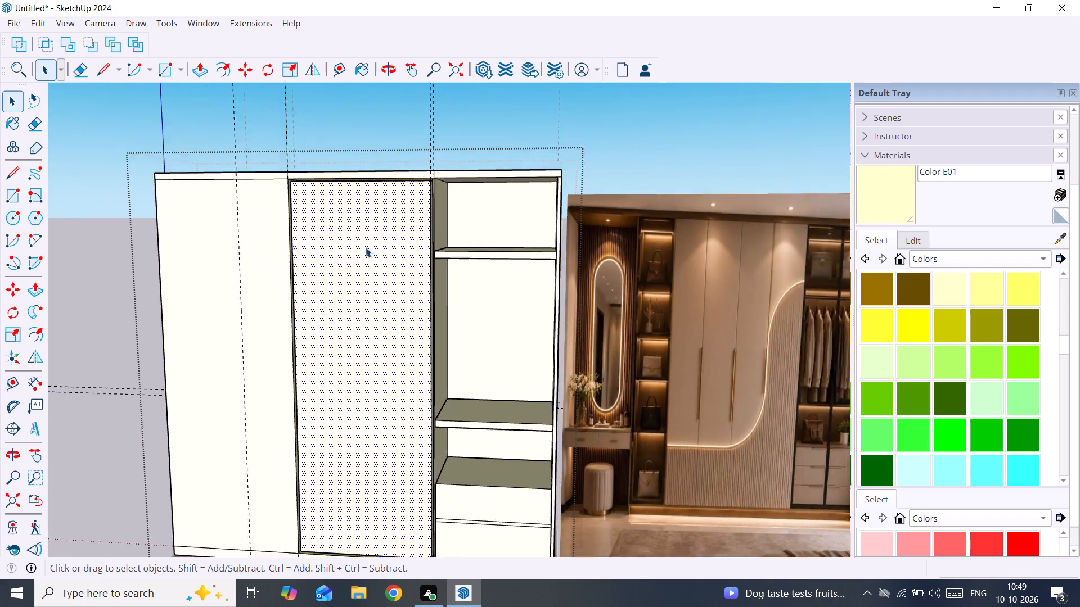
left_click(366, 247)
scroll(366, 247, "up", 2)
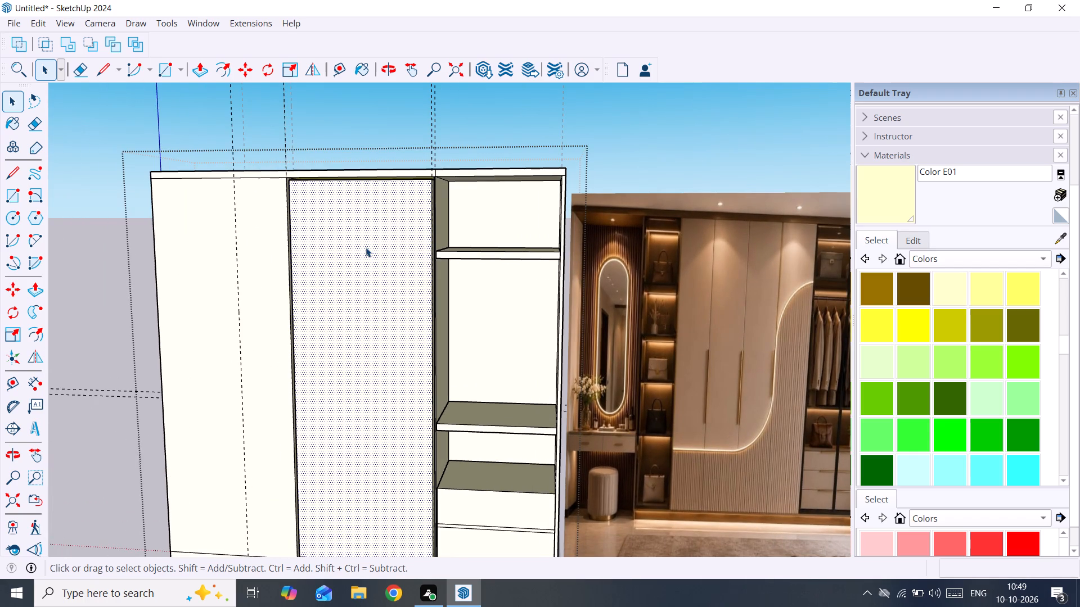
scroll(352, 230, "up", 2)
scroll(352, 230, "down", 2)
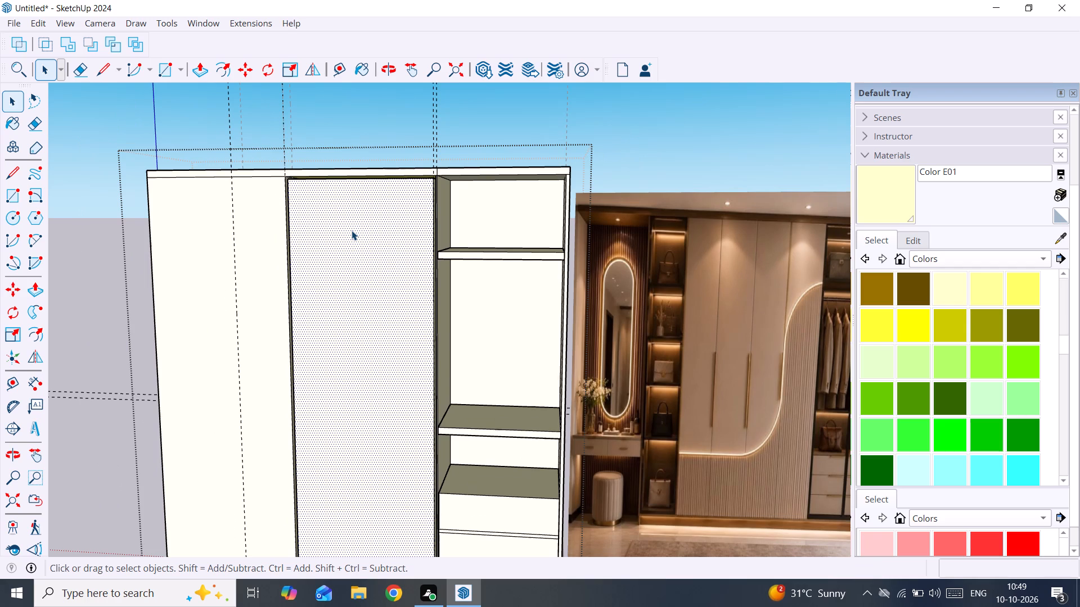
middle_click_drag(352, 230, 288, 179, "shift")
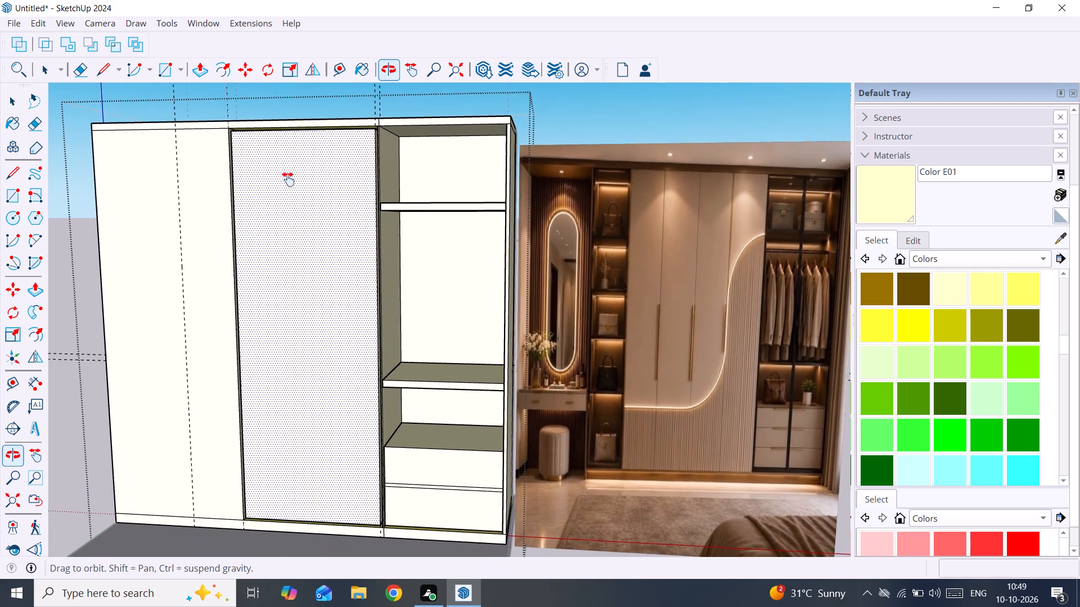
middle_click_drag(288, 179, 284, 178, "shift")
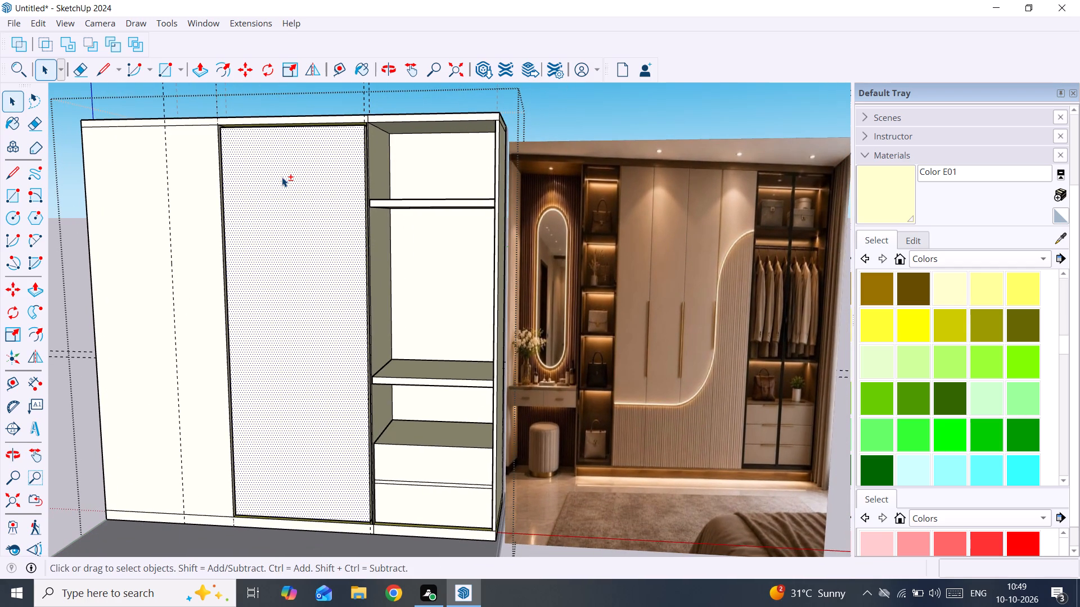
Draw a full-height door rectangle about 1' 1 1/8" by 9' 5 9/16" from the recessed middle front's corner farthest from the shelving.
scroll(282, 177, "up", 2)
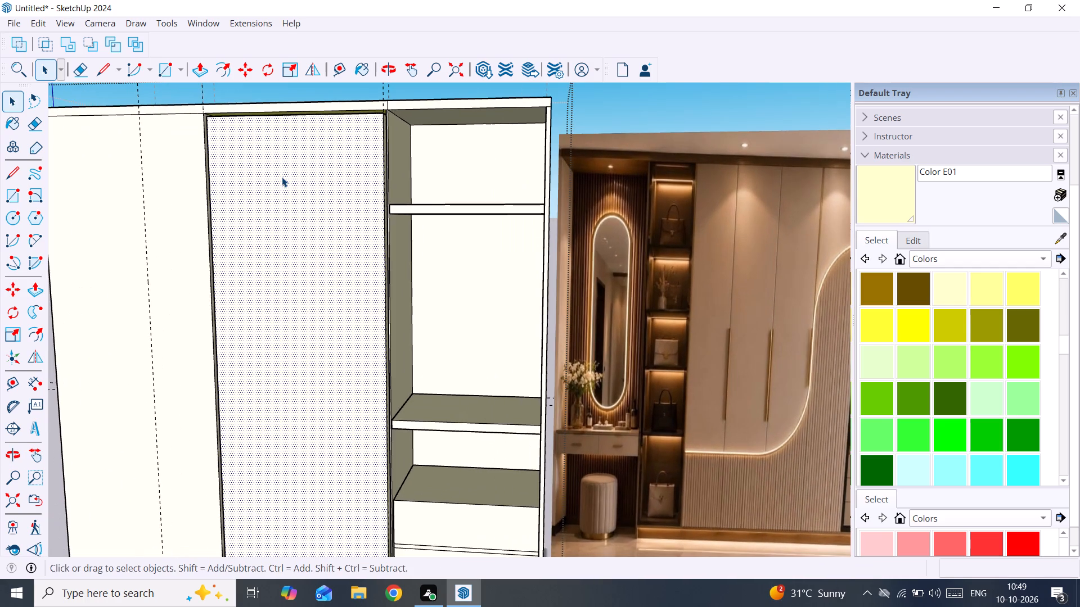
scroll(282, 177, "up", 3)
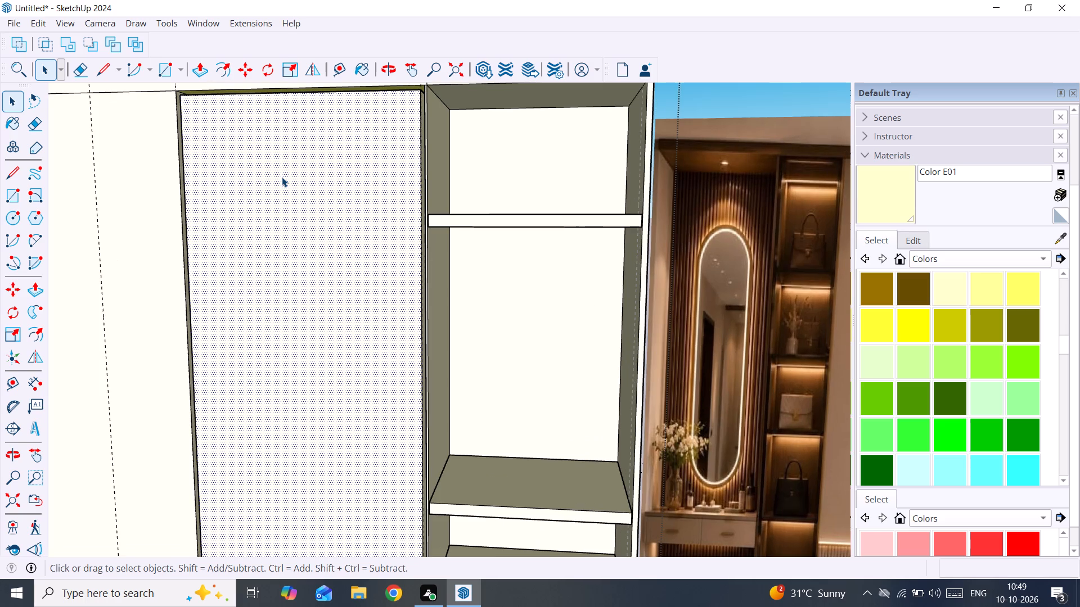
key("r")
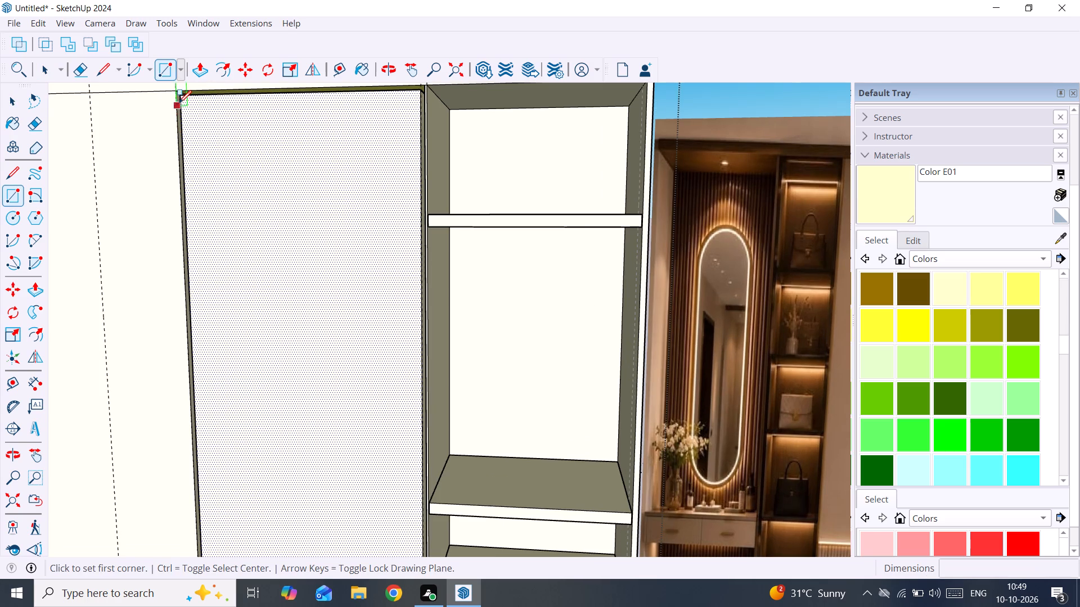
left_click(179, 96)
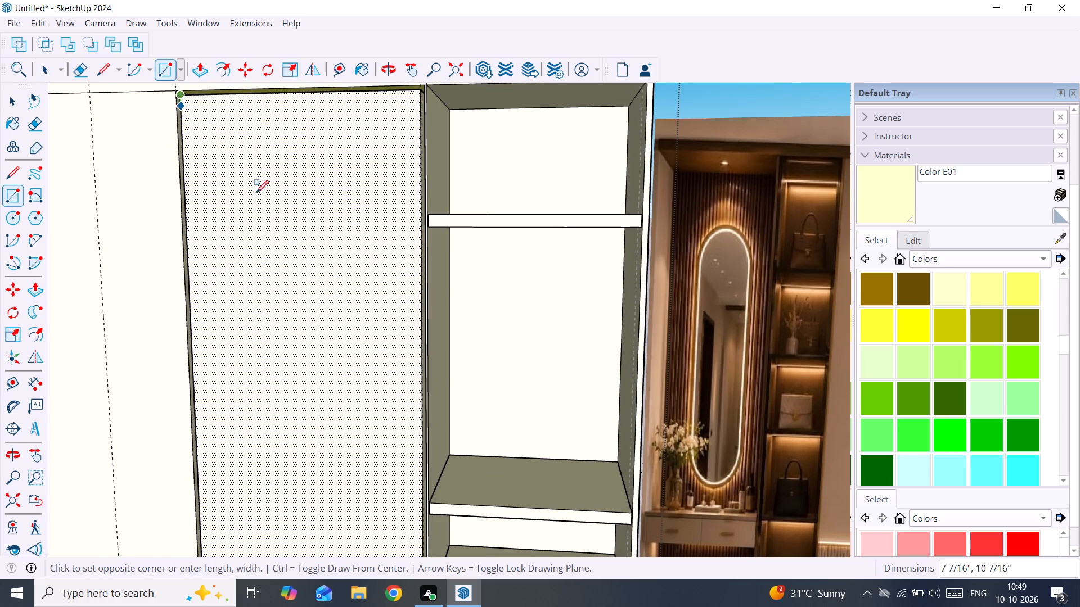
scroll(341, 410, "down", 8)
middle_click_drag(337, 401, 353, 196, "shift")
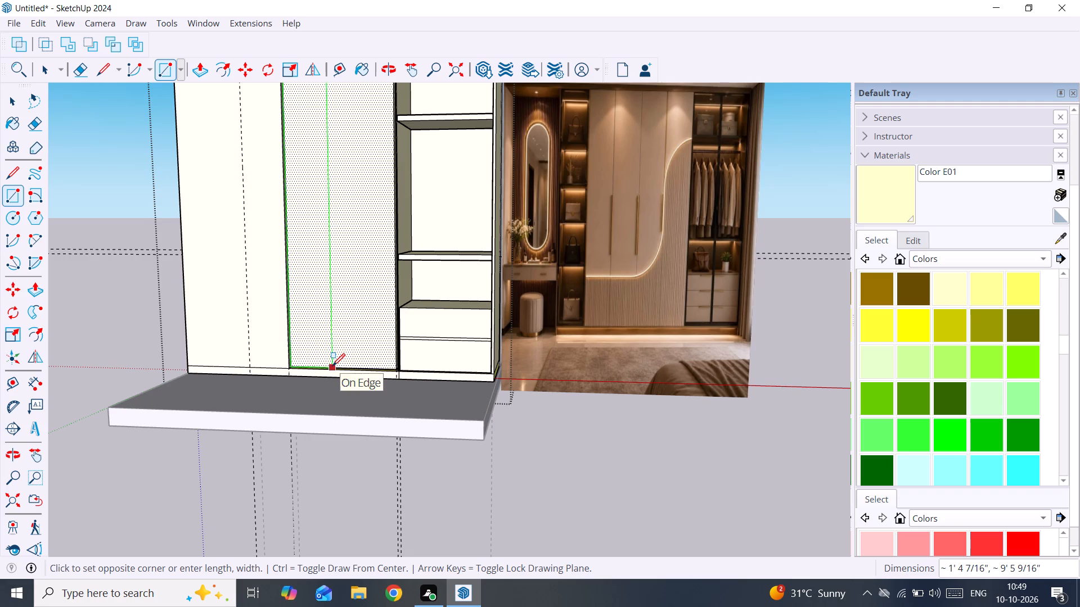
scroll(332, 366, "up", 5)
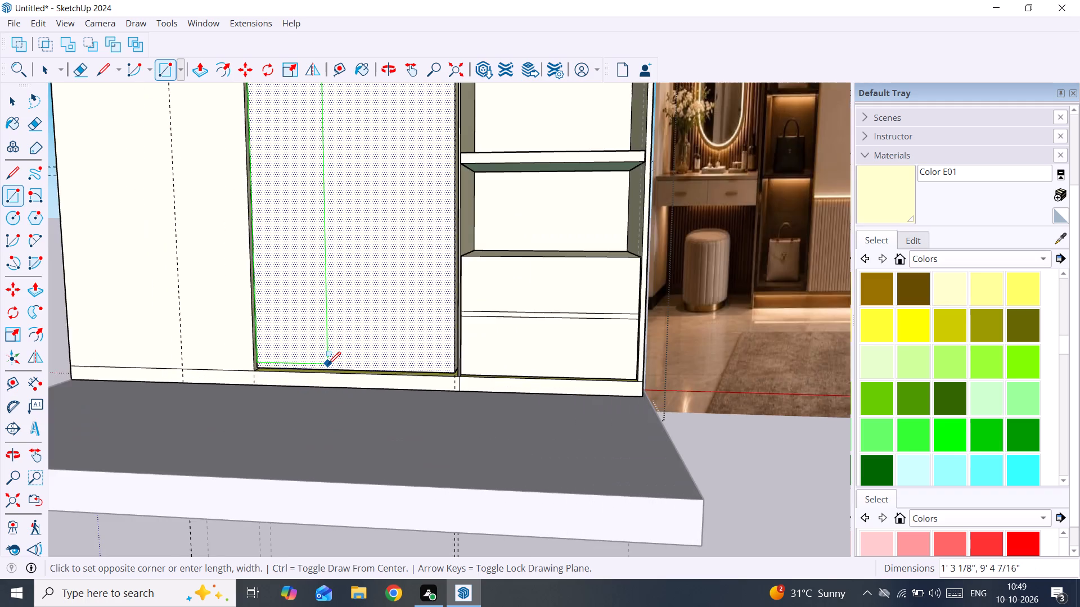
scroll(328, 364, "up", 5)
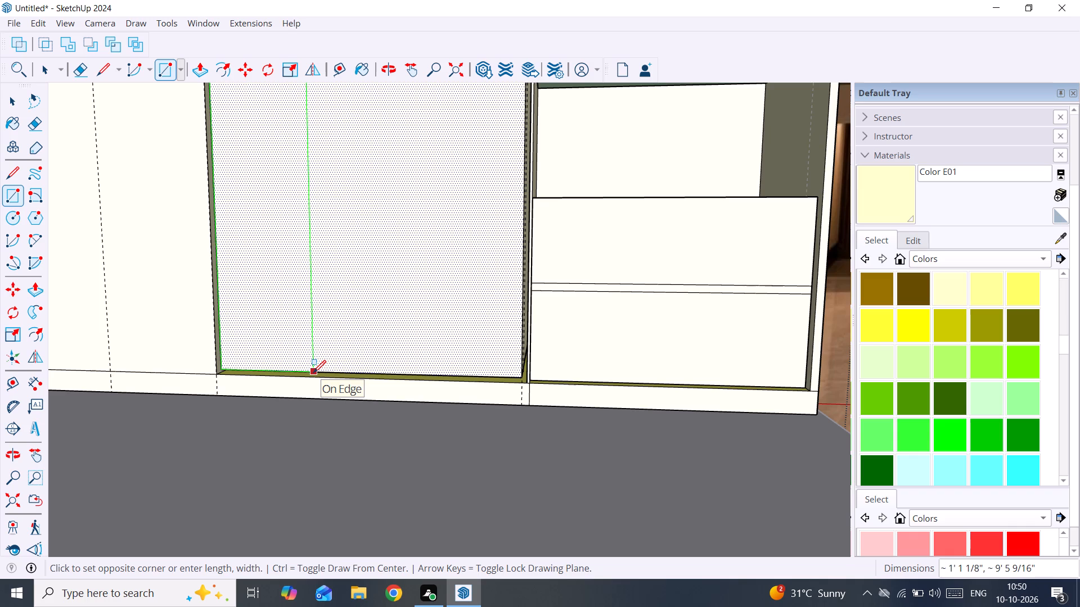
left_click(313, 373)
key("c")
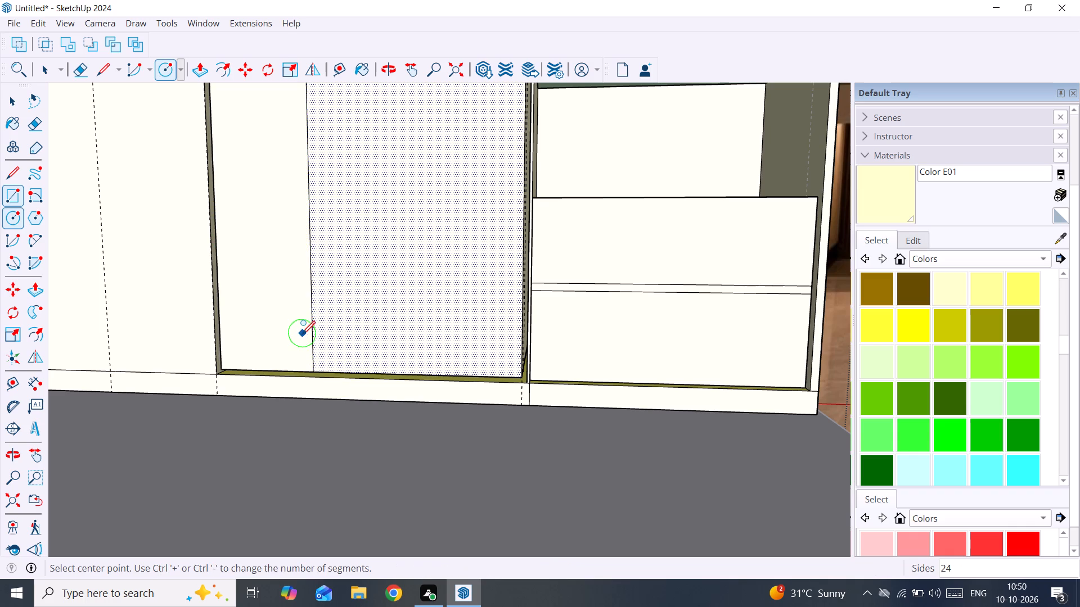
key("space")
Group the new door rectangle's face together with its edges.
left_click(303, 321)
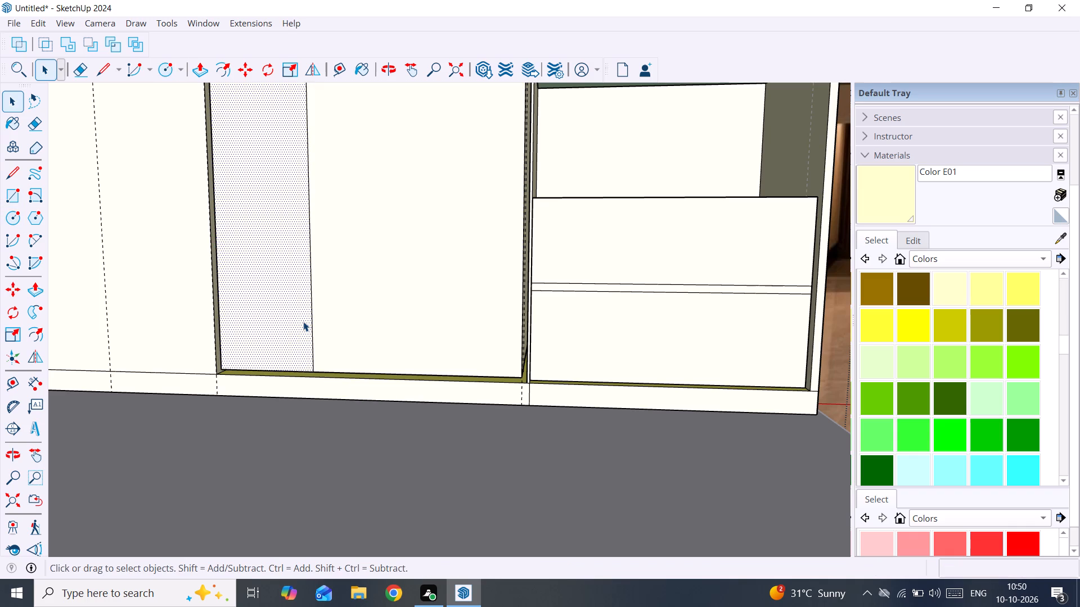
double_click(303, 321)
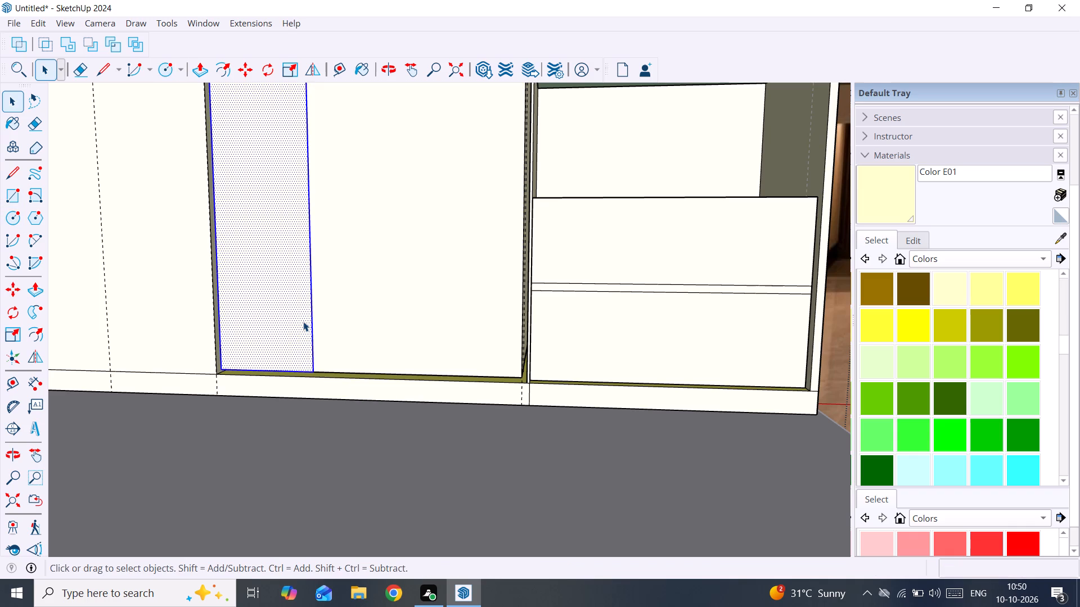
right_click(303, 321)
left_click(377, 459)
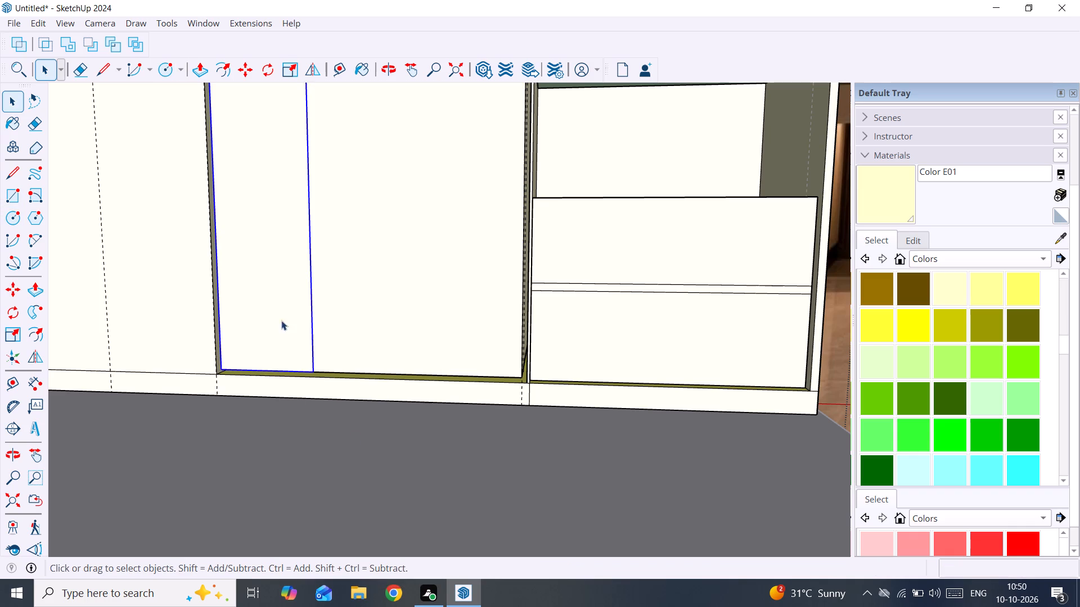
Copy the door panel group 1' 1 3/8" sideways toward the open shelving, leaving a narrow gap beside the original.
left_click(281, 320)
key("m")
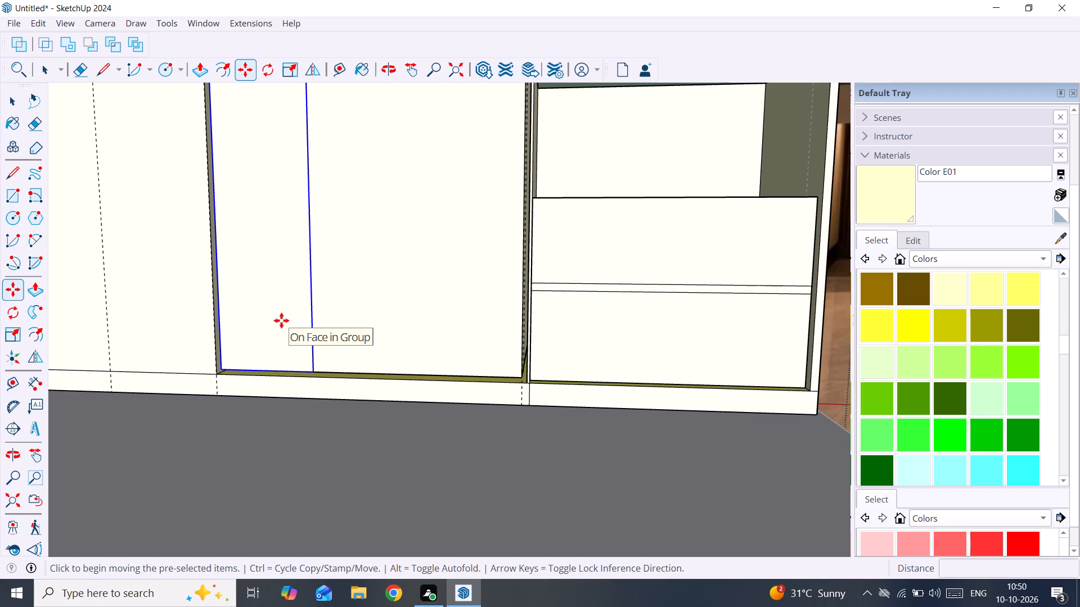
left_click(281, 320)
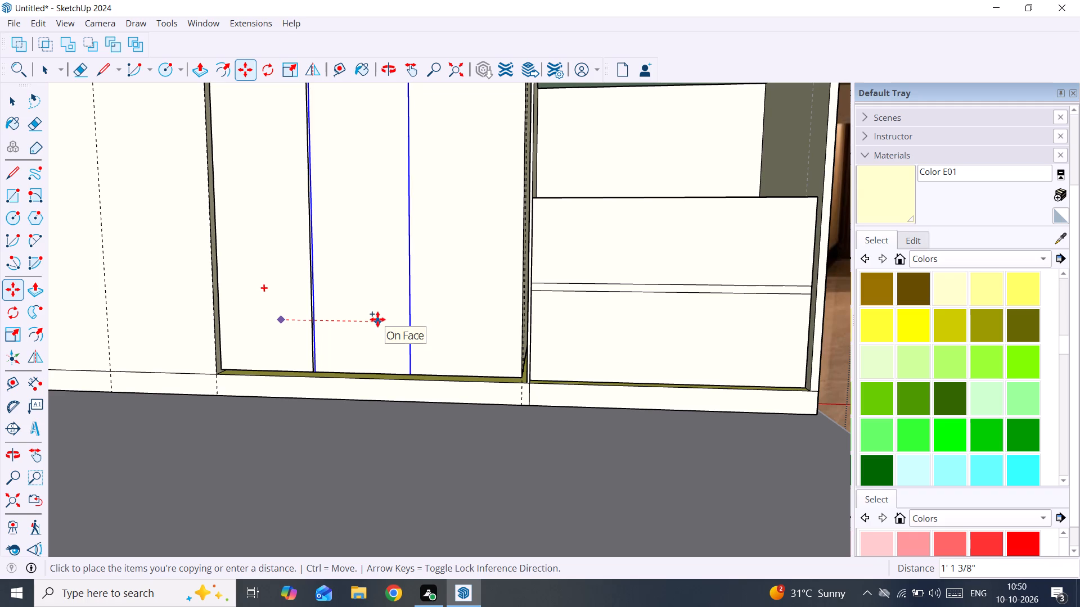
left_click(377, 319)
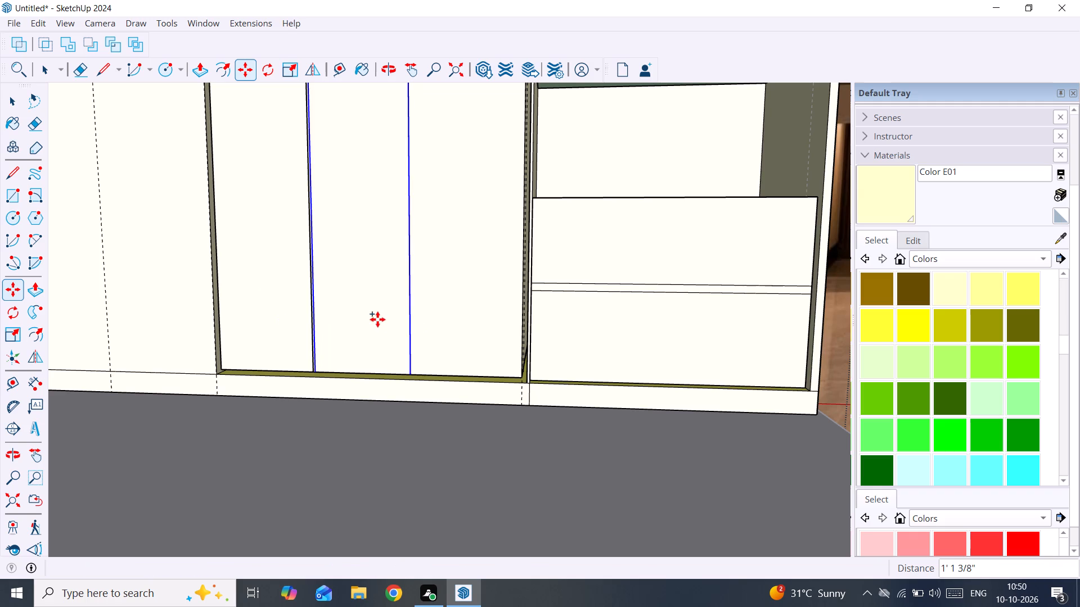
Copy the middle door panel about 1' 1 5/16" sideways toward the open shelving as a third door panel.
left_click(377, 319)
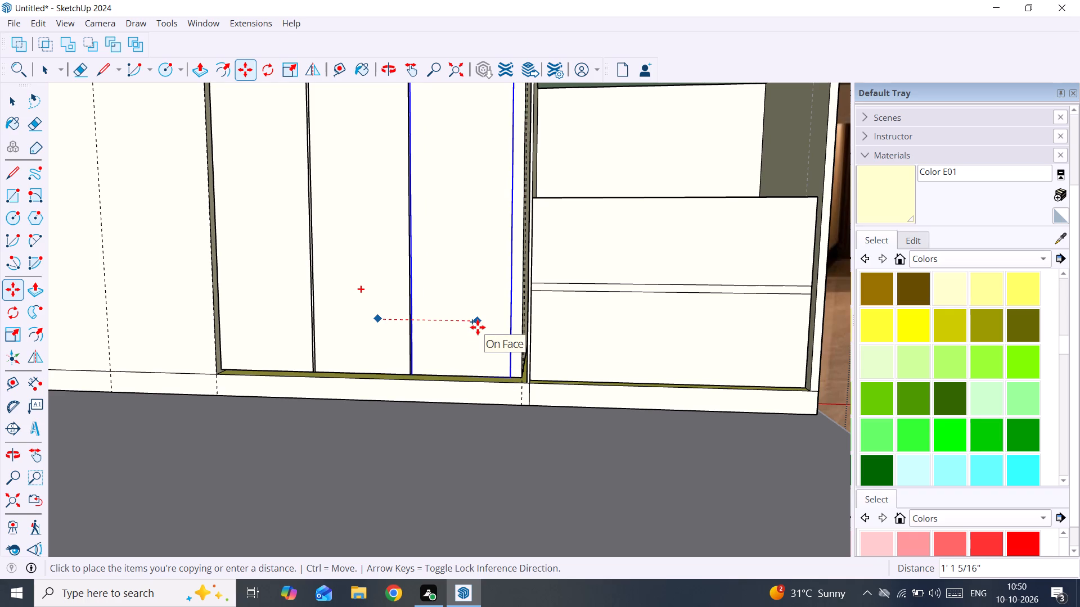
scroll(478, 325, "up", 7)
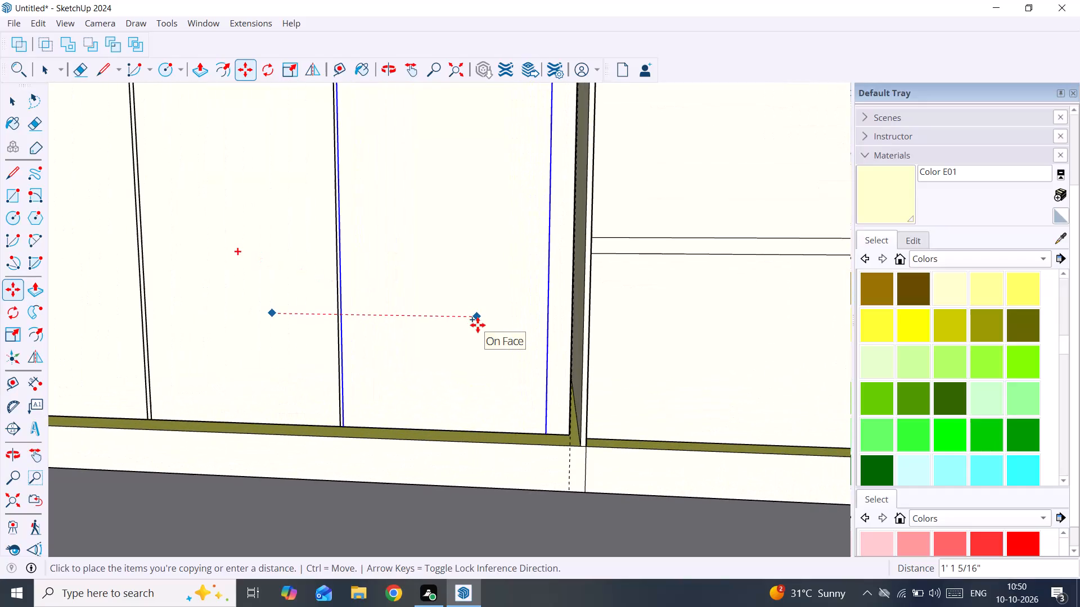
left_click(478, 325)
scroll(481, 322, "down", 6)
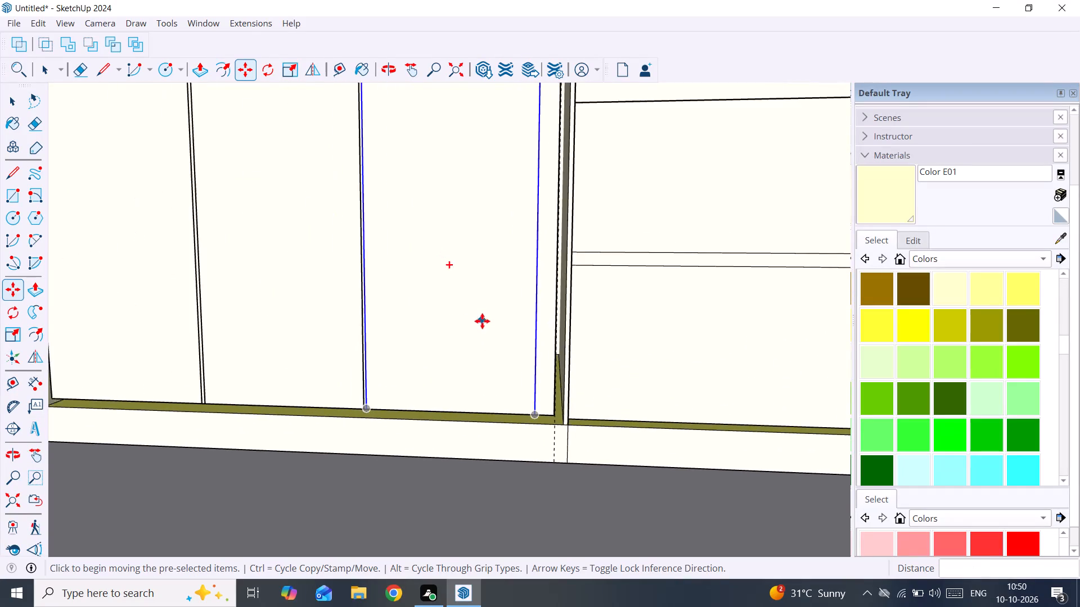
scroll(482, 321, "down", 10)
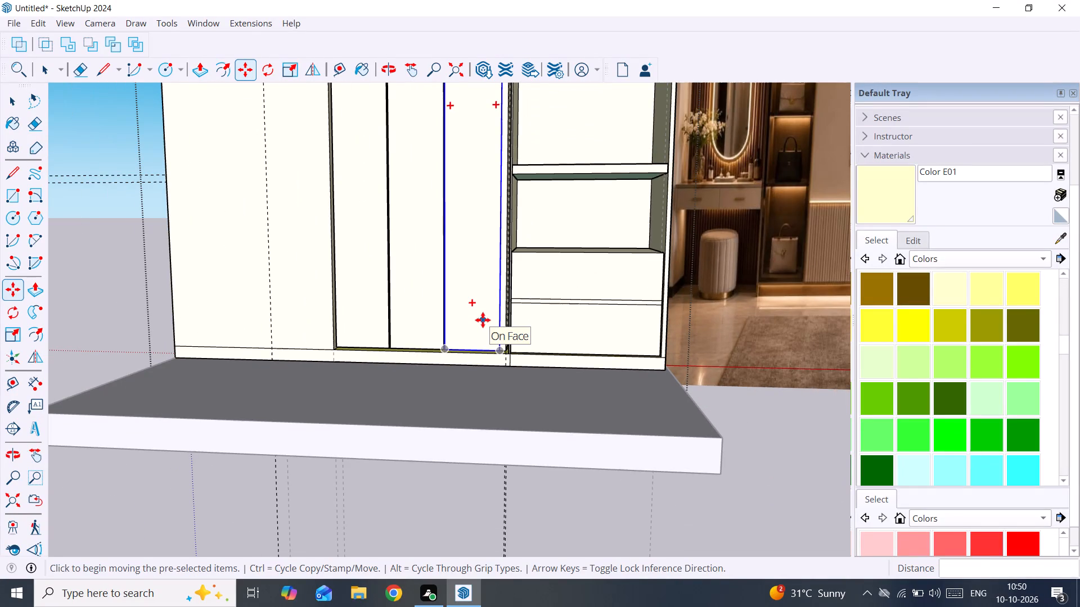
Scale the third door panel wider, along its width only, to fill the remaining gap beside the open shelving.
middle_click_drag(483, 320, 436, 424, "shift")
key("s")
scroll(448, 244, "up", 1)
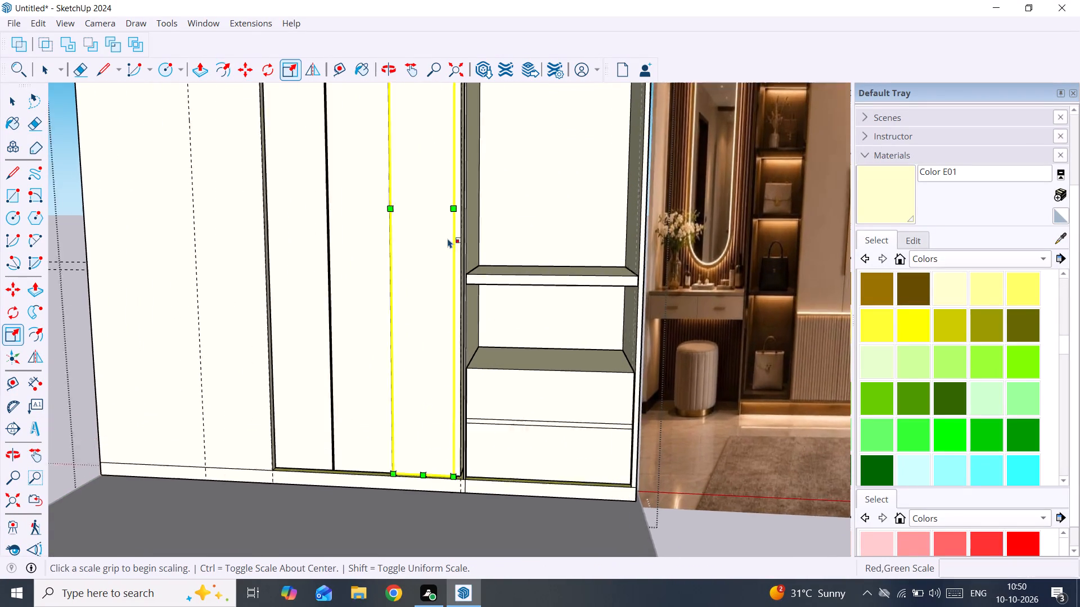
scroll(448, 238, "up", 10)
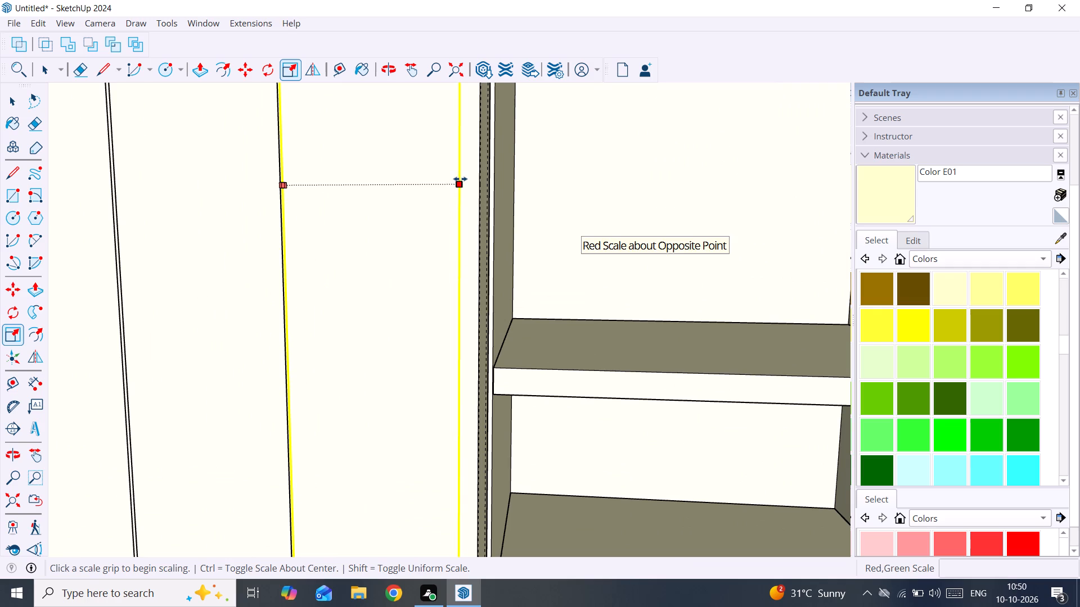
left_click_drag(458, 187, 469, 187)
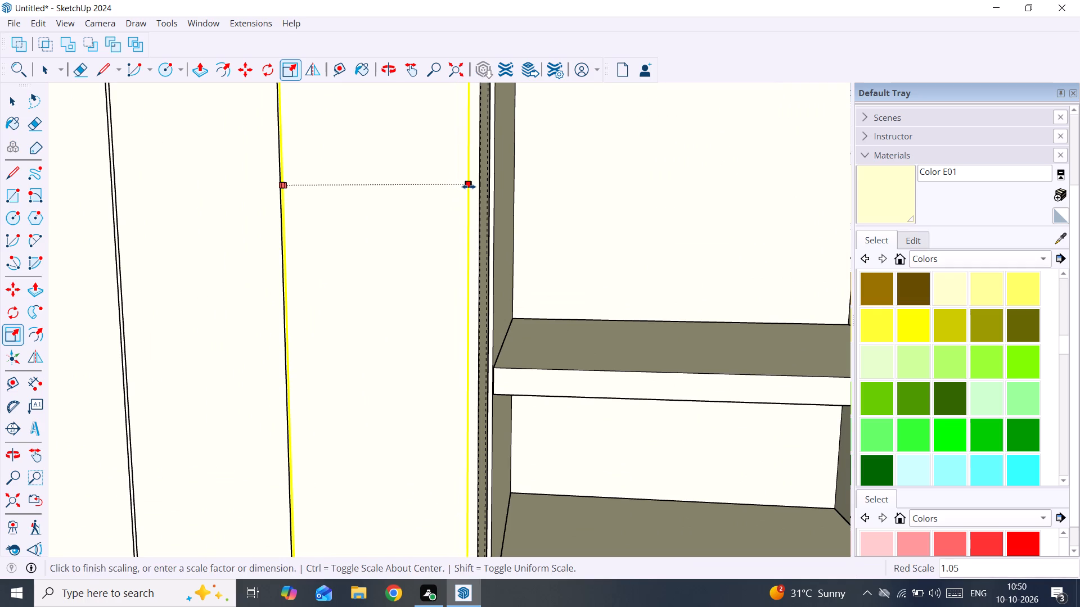
left_click_drag(469, 187, 476, 186)
Offset the outline of the door panel farthest from the shelving inward by 18 mm, inside its group.
scroll(475, 187, "down", 16)
middle_click_drag(470, 198, 535, 324)
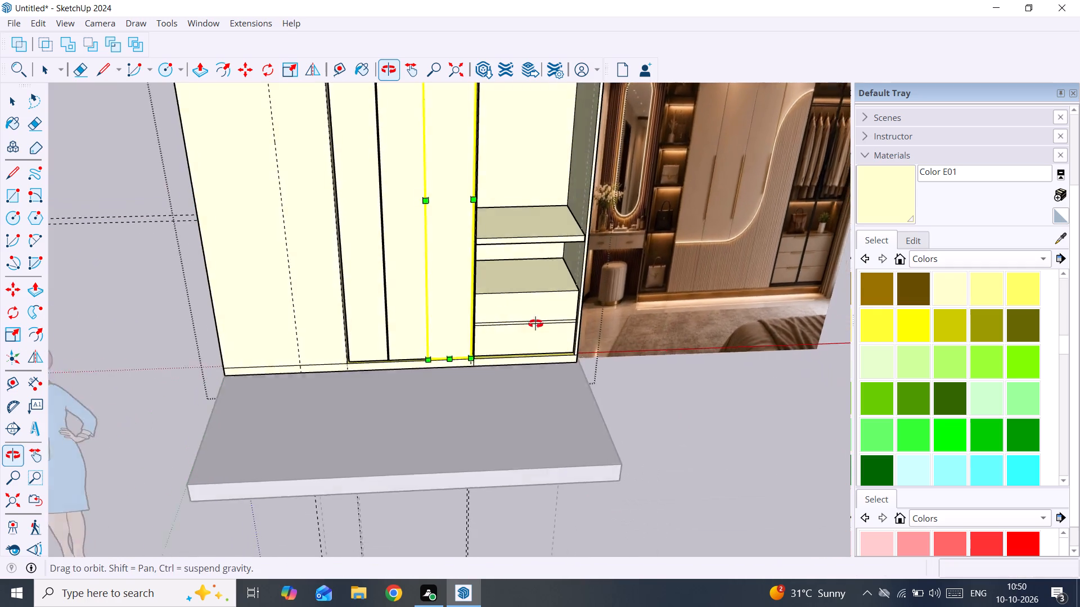
middle_click_drag(535, 324, 574, 418)
scroll(544, 329, "down", 4)
middle_click_drag(543, 325, 539, 437)
middle_click_drag(395, 316, 303, 64)
scroll(421, 259, "up", 2)
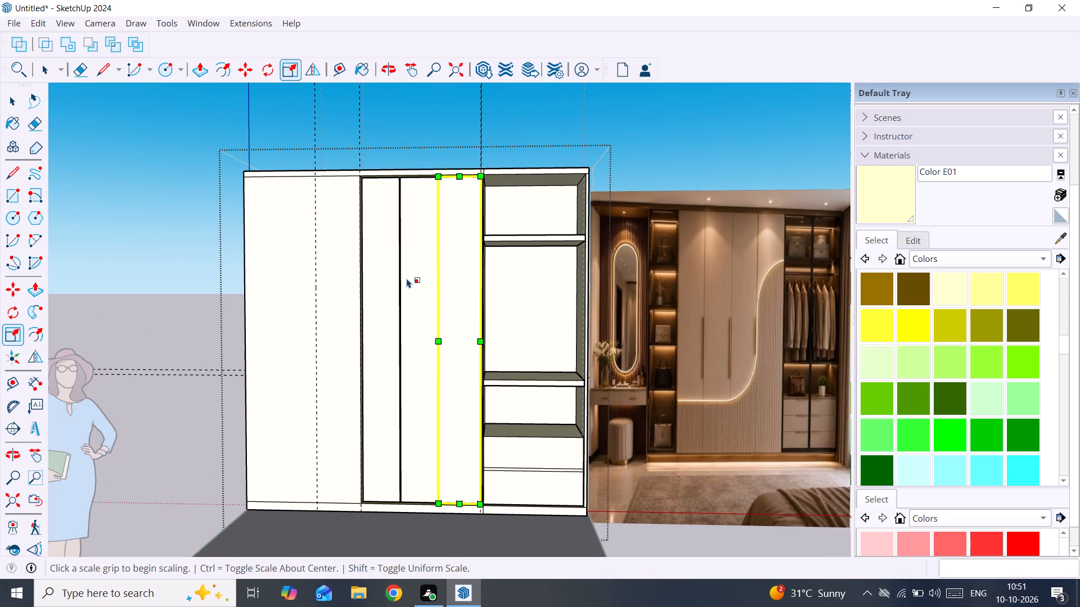
key("space")
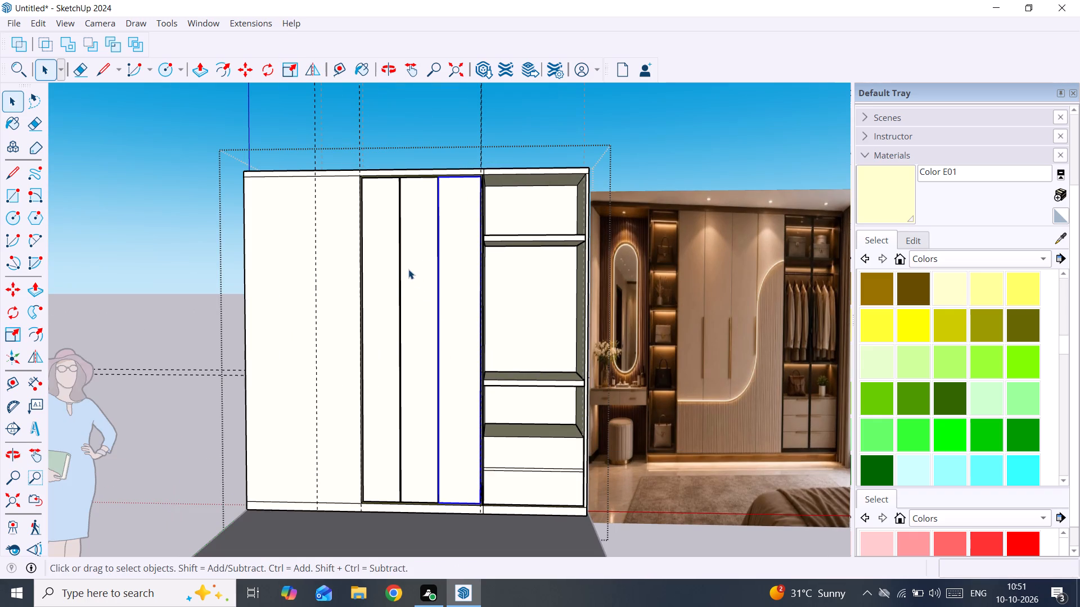
left_click(384, 279)
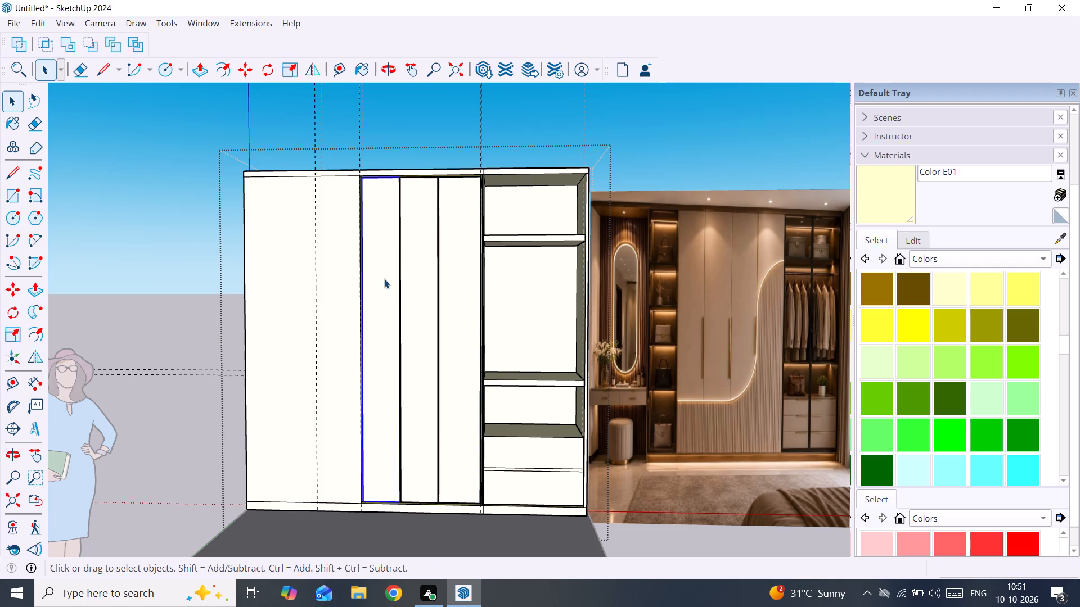
double_click(384, 279)
key("f")
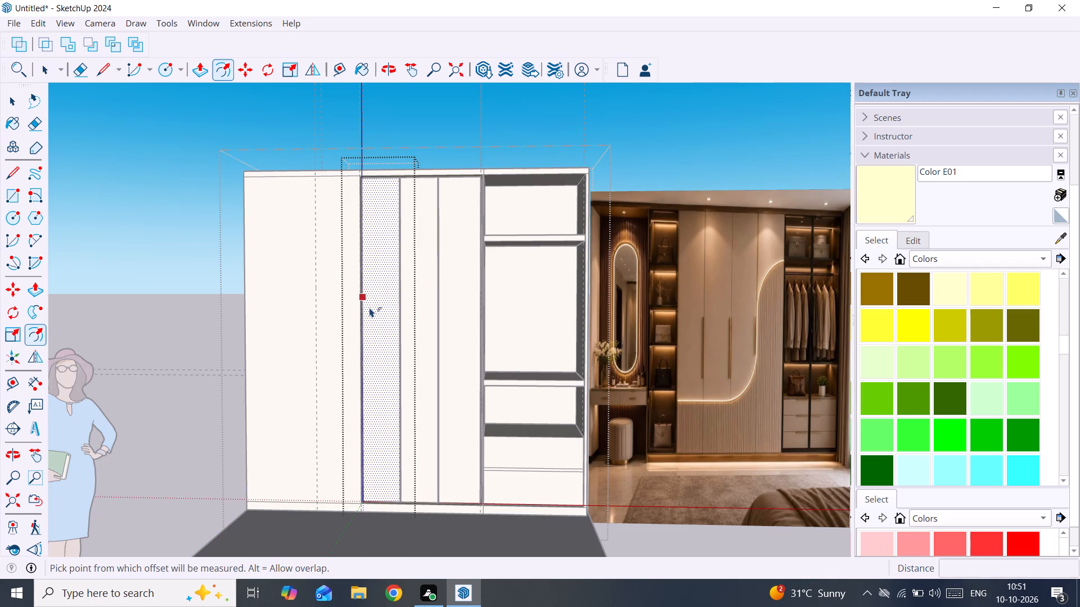
left_click(368, 309)
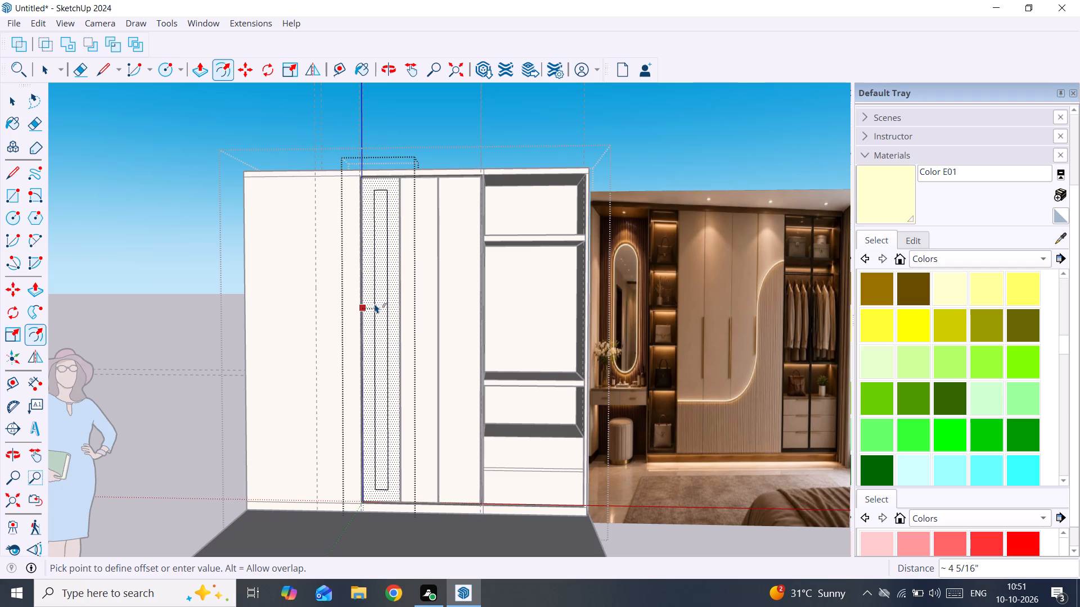
key("1")
type("8mm")
key("Return")
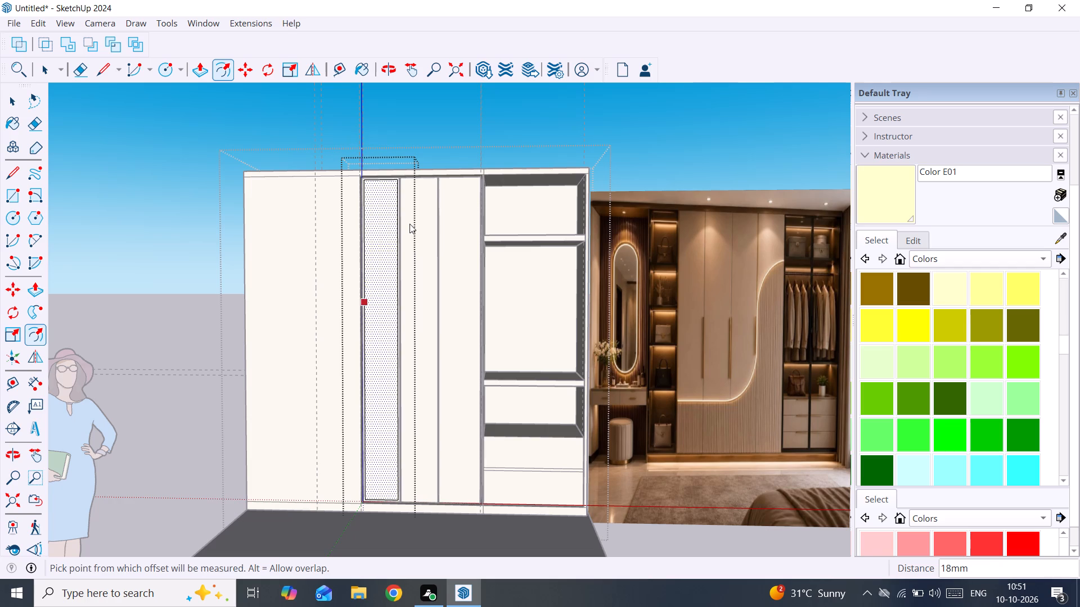
key("space")
left_click(454, 126)
Offset the middle door panel's outline inward by 18 mm, inside its group.
scroll(440, 225, "up", 3)
double_click(429, 220)
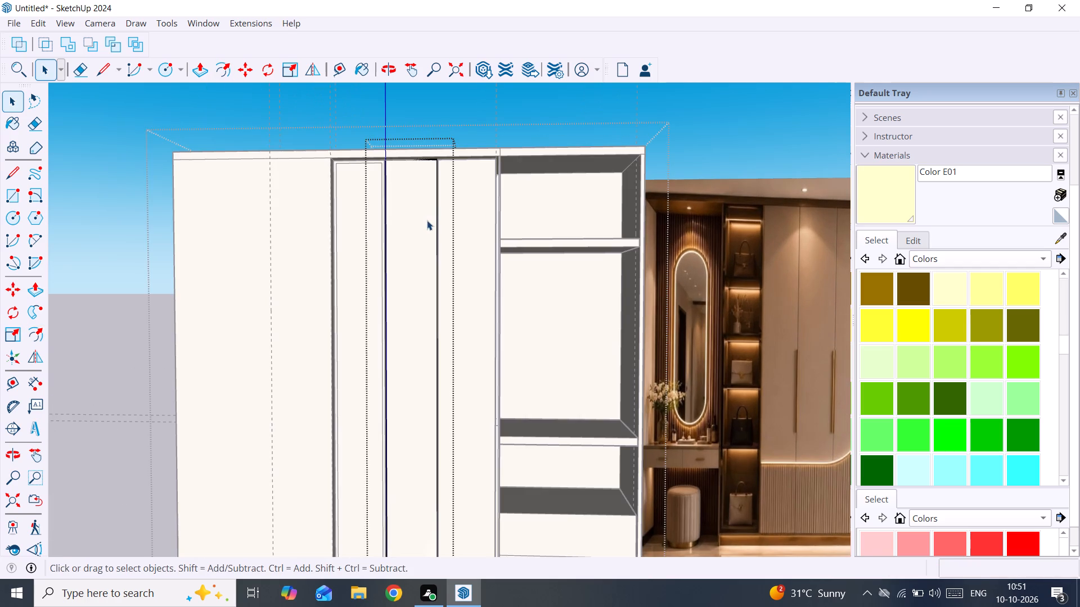
left_click(424, 221)
scroll(424, 221, "up", 4)
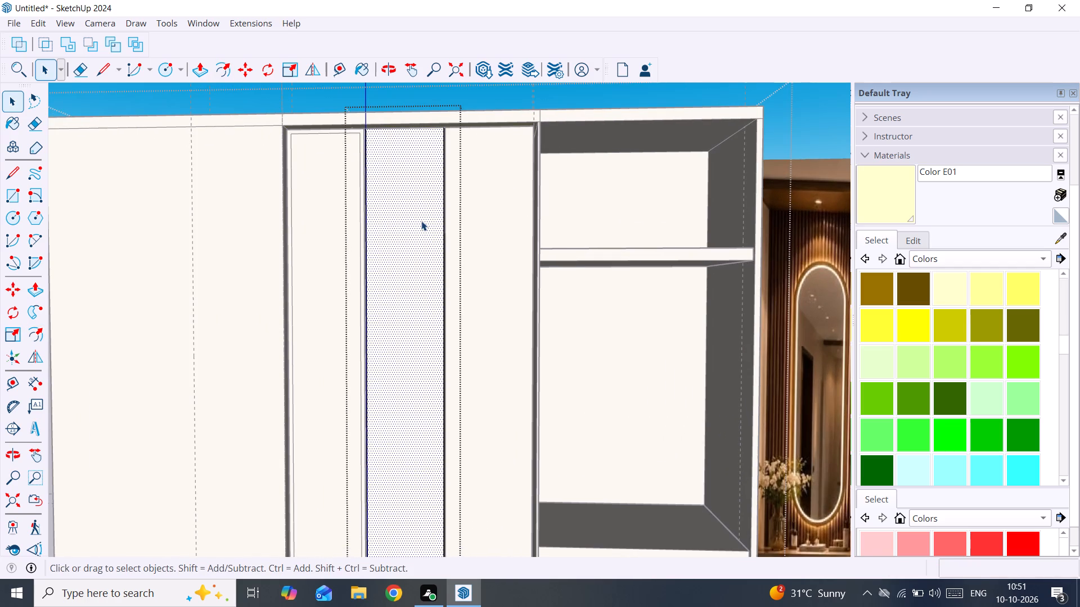
key("f")
left_click(410, 226)
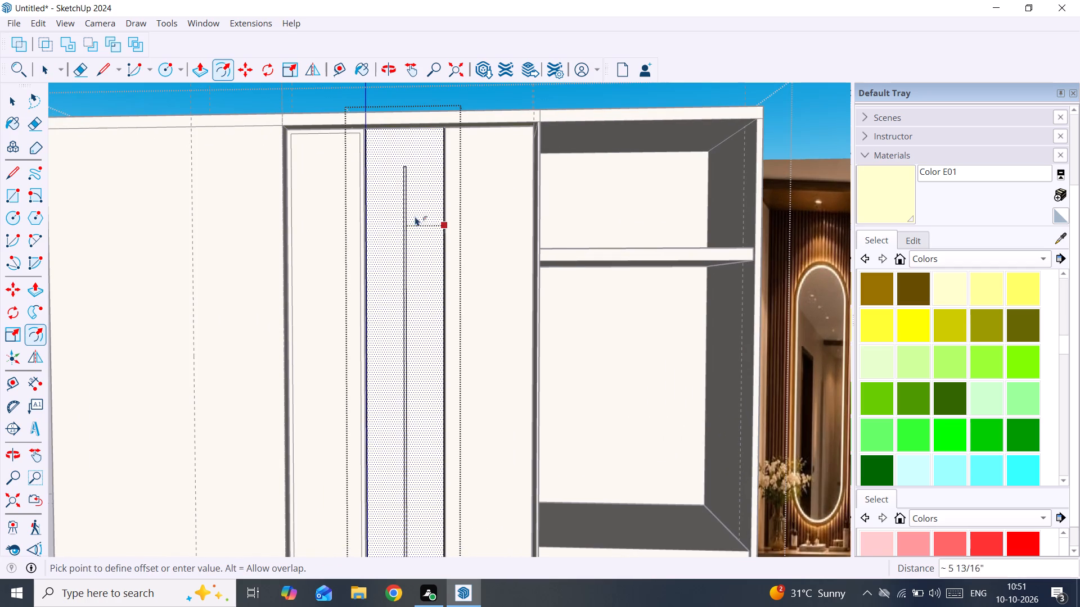
key("1")
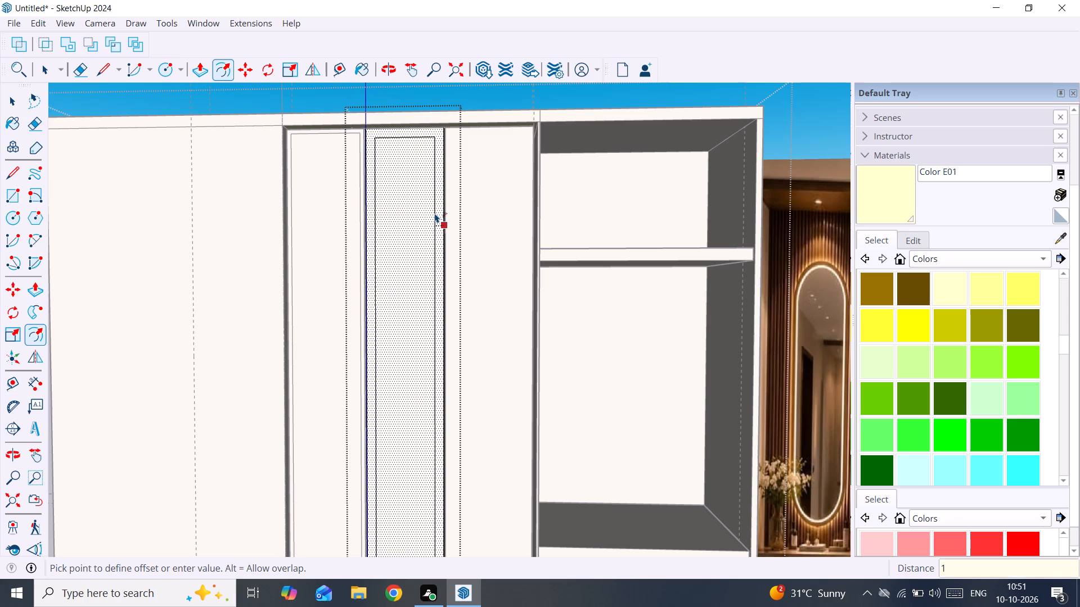
key("8")
type("mm")
key("Return")
key("space")
left_click(479, 201)
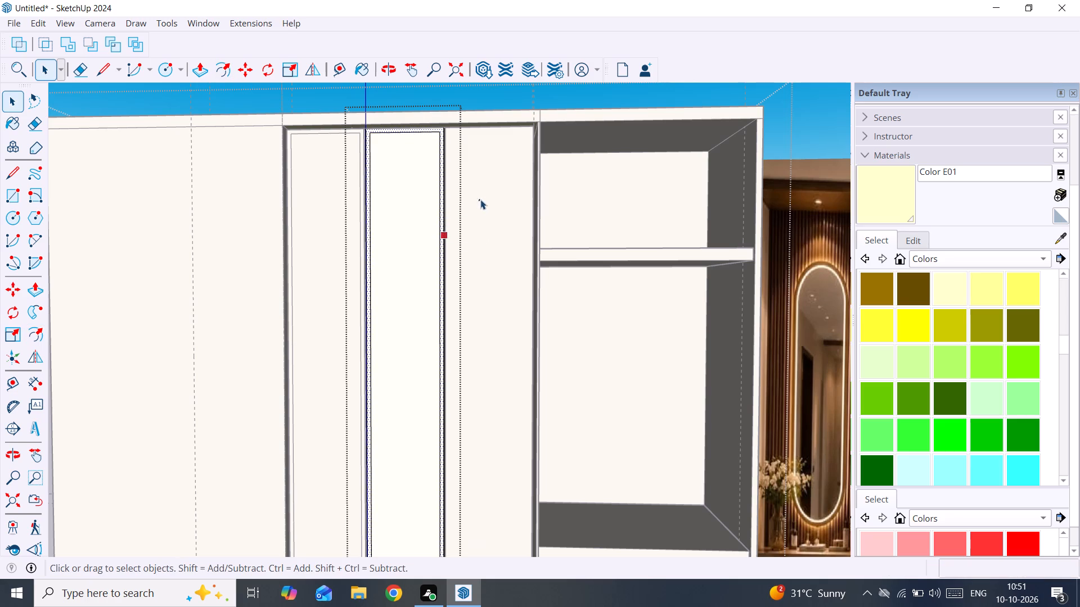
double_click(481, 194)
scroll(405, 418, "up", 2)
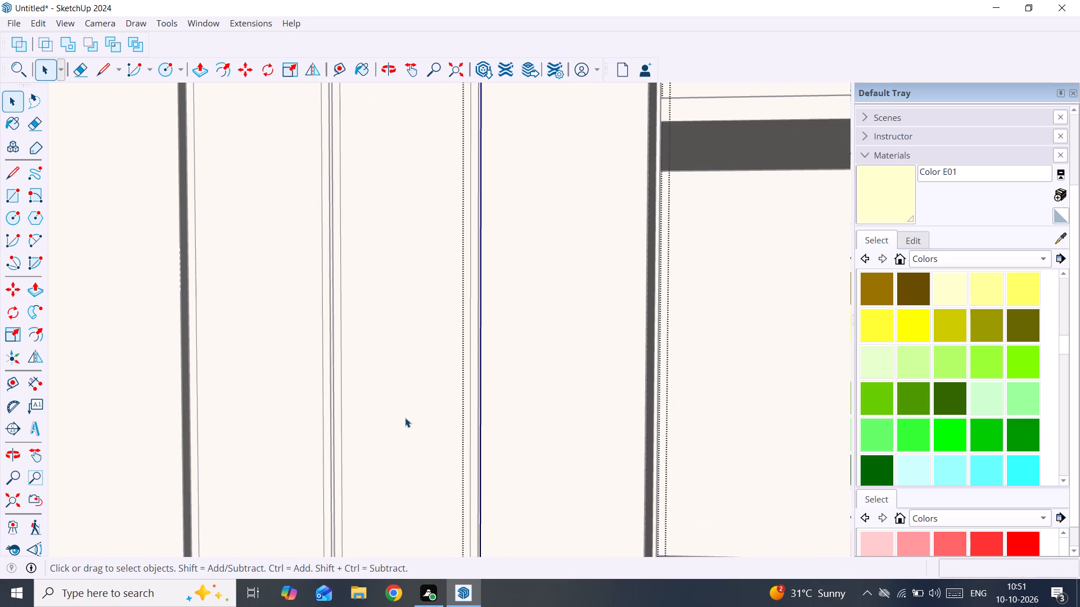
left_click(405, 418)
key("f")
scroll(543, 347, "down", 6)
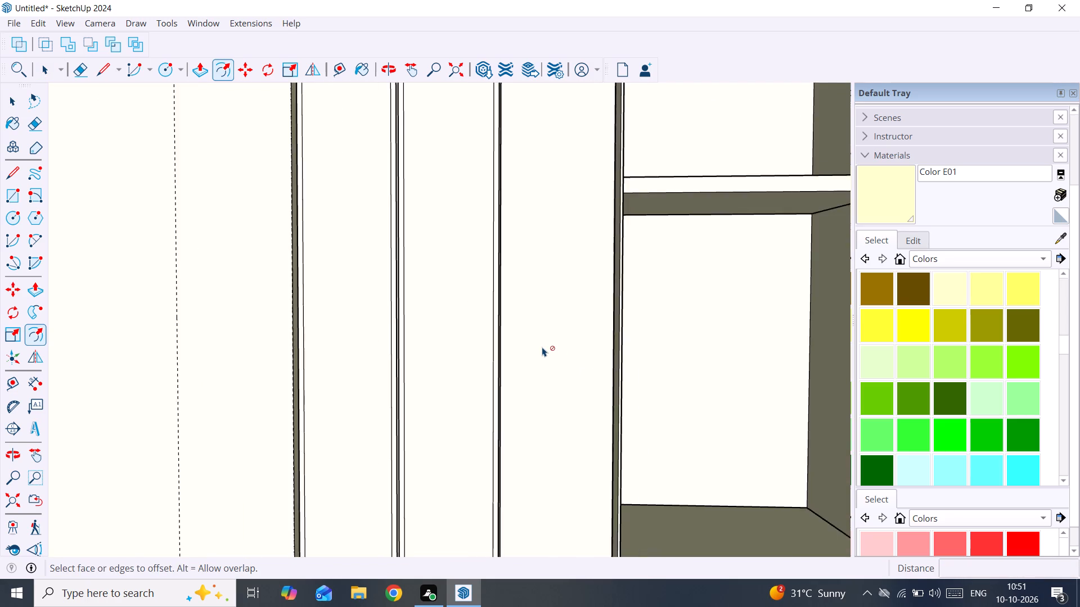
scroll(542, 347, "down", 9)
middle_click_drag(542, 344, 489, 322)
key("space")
Offset the outline of the door panel next to the open shelving inward by 18 mm, inside its group.
double_click(534, 289)
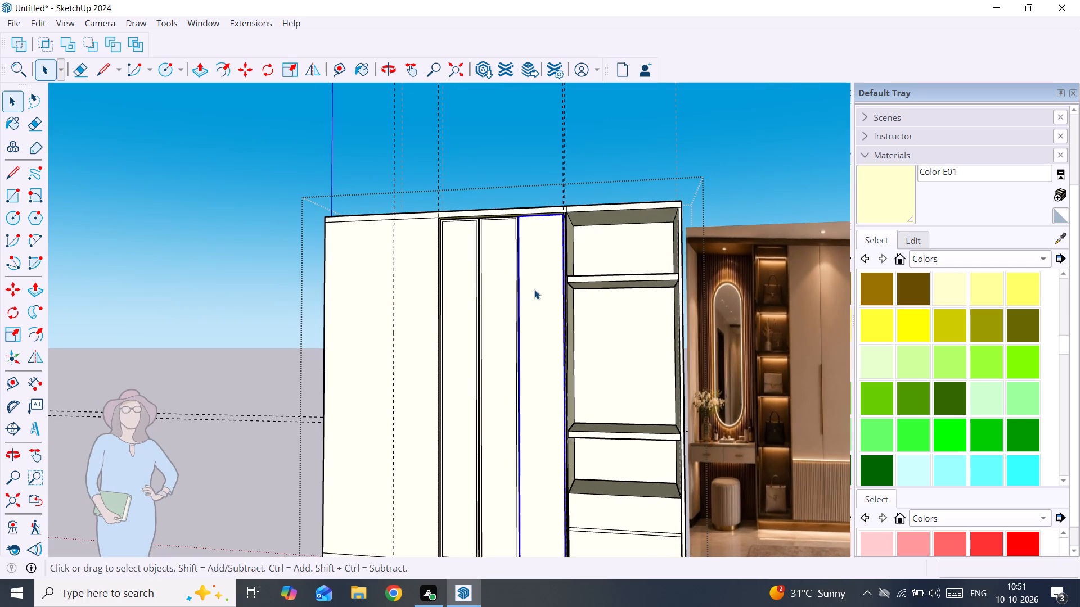
scroll(534, 289, "up", 3)
key("f")
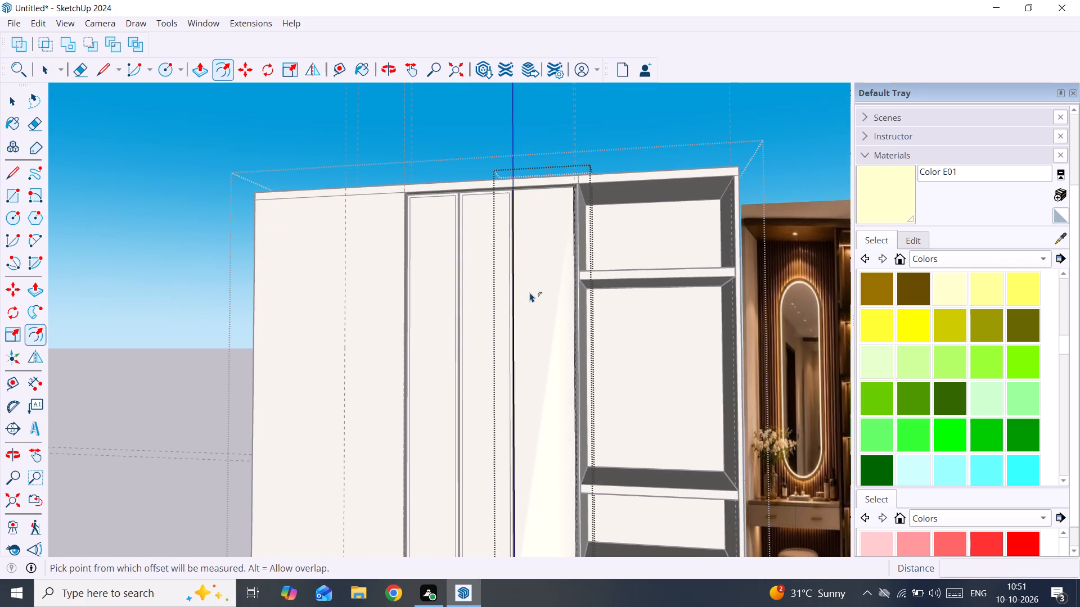
left_click(529, 301)
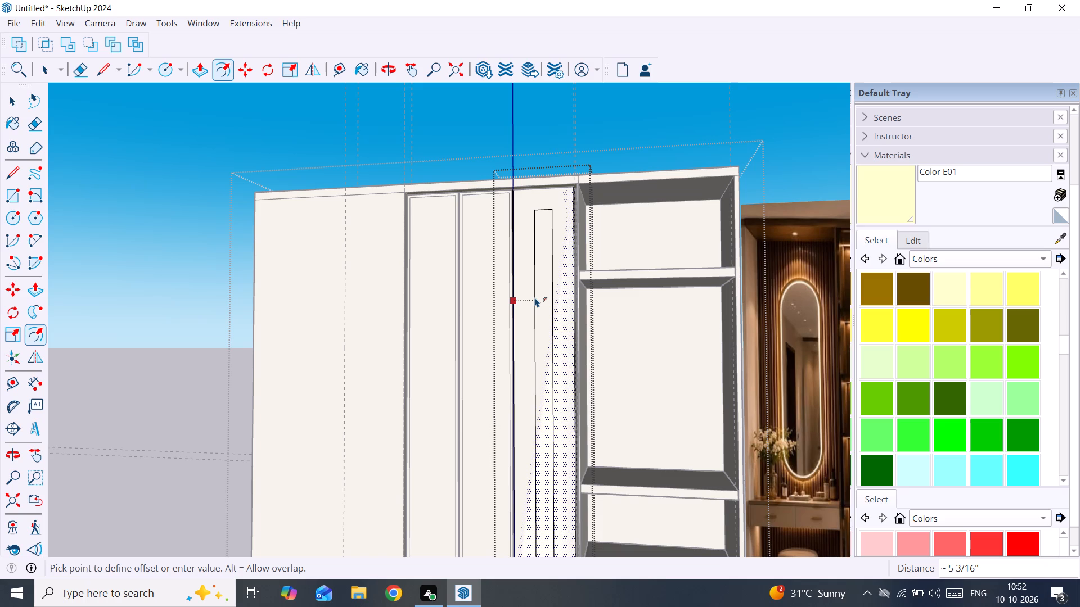
key("1")
type("8mm")
key("Return")
key("space")
Examine the offset borders near the top of the door panels, leave the panel group, and view the whole wardrobe beside the reference image.
scroll(426, 214, "up", 7)
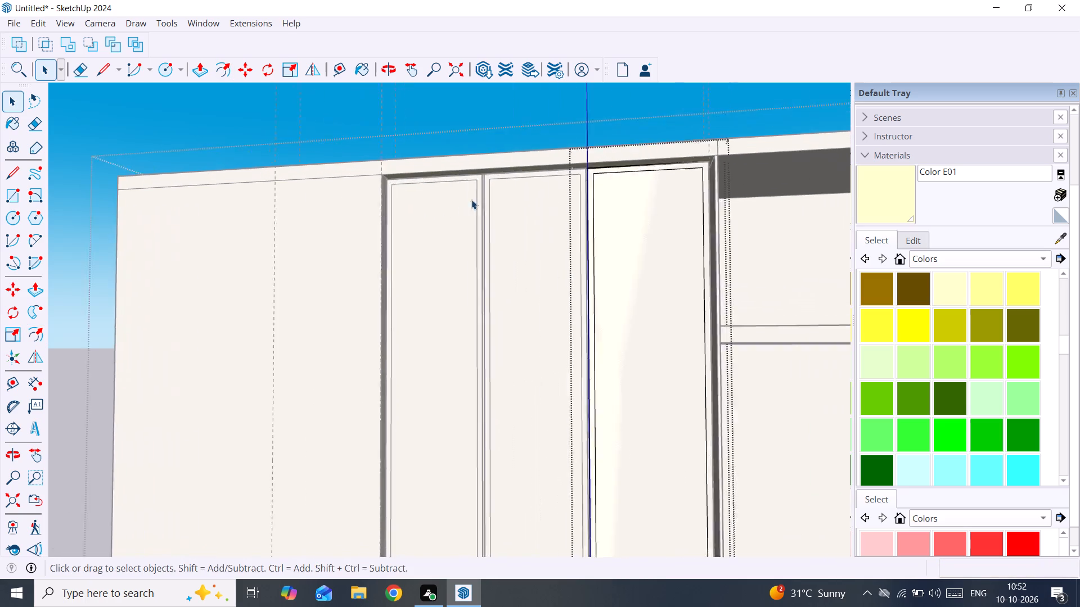
scroll(471, 200, "up", 2)
middle_click_drag(496, 190, 471, 300)
scroll(768, 376, "up", 4)
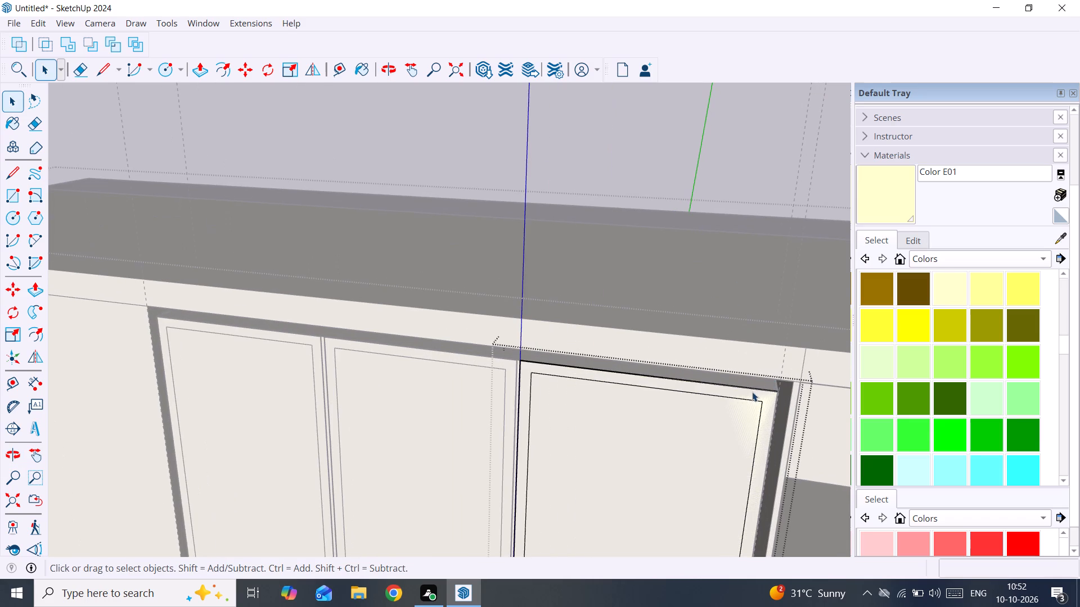
middle_click_drag(749, 392, 596, 219, "shift")
scroll(602, 241, "up", 3)
left_click(623, 255)
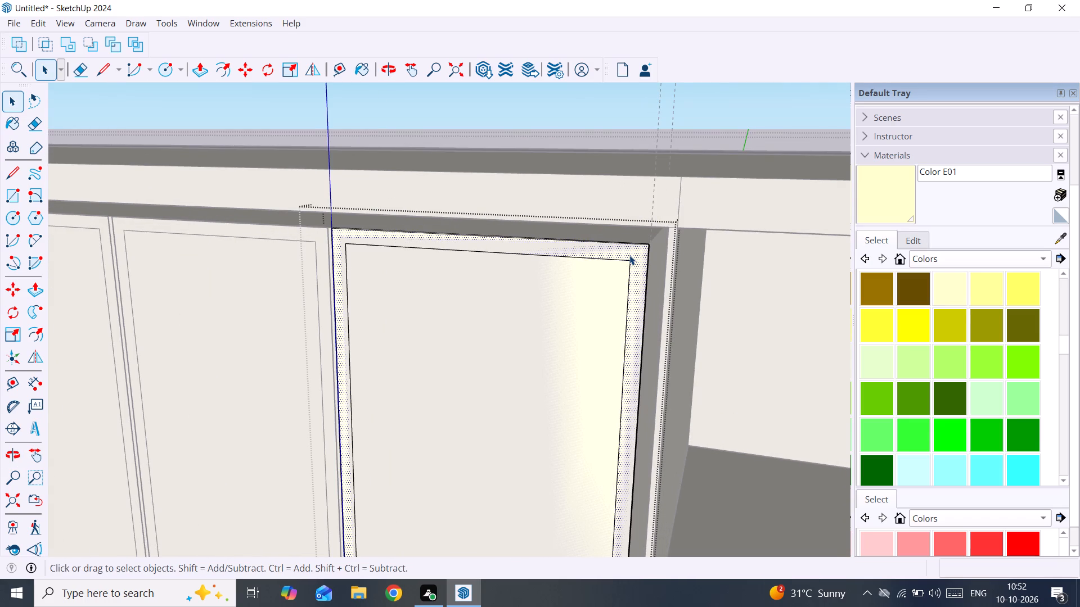
scroll(629, 255, "down", 2)
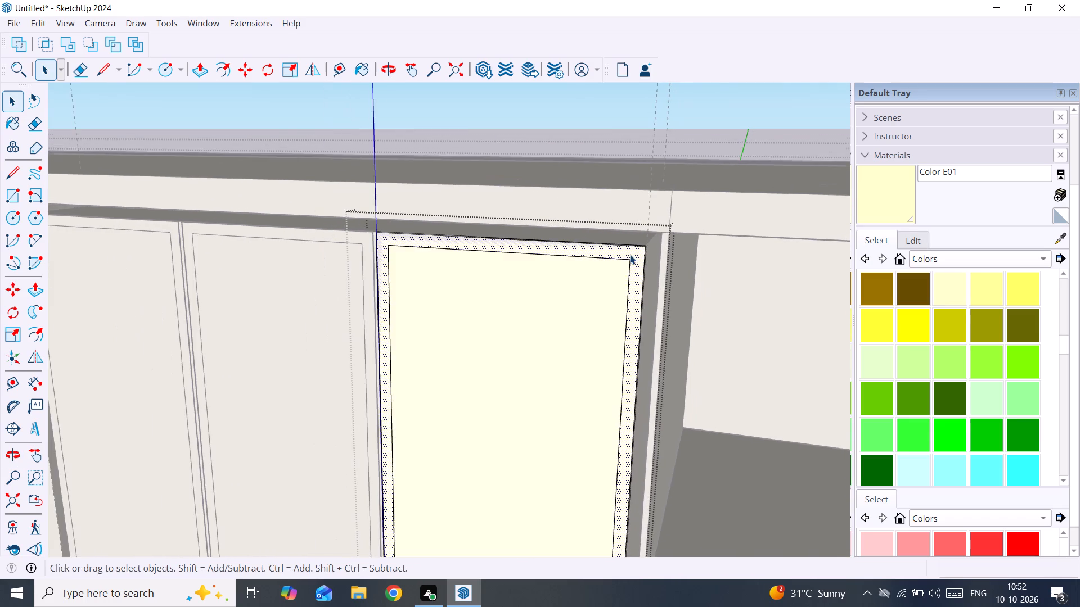
scroll(630, 255, "down", 14)
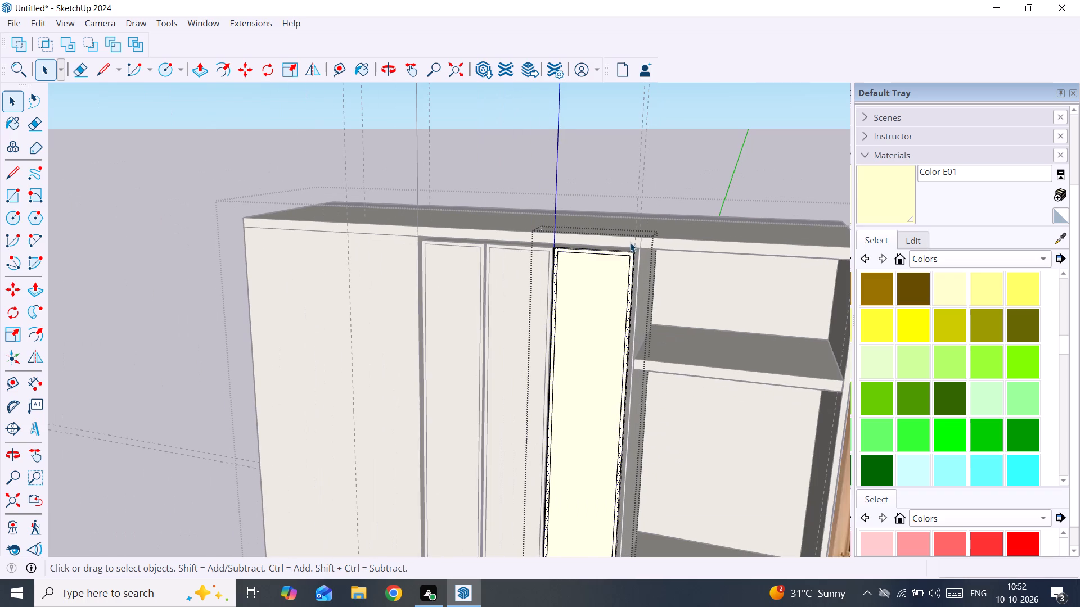
key("space")
left_click(628, 134)
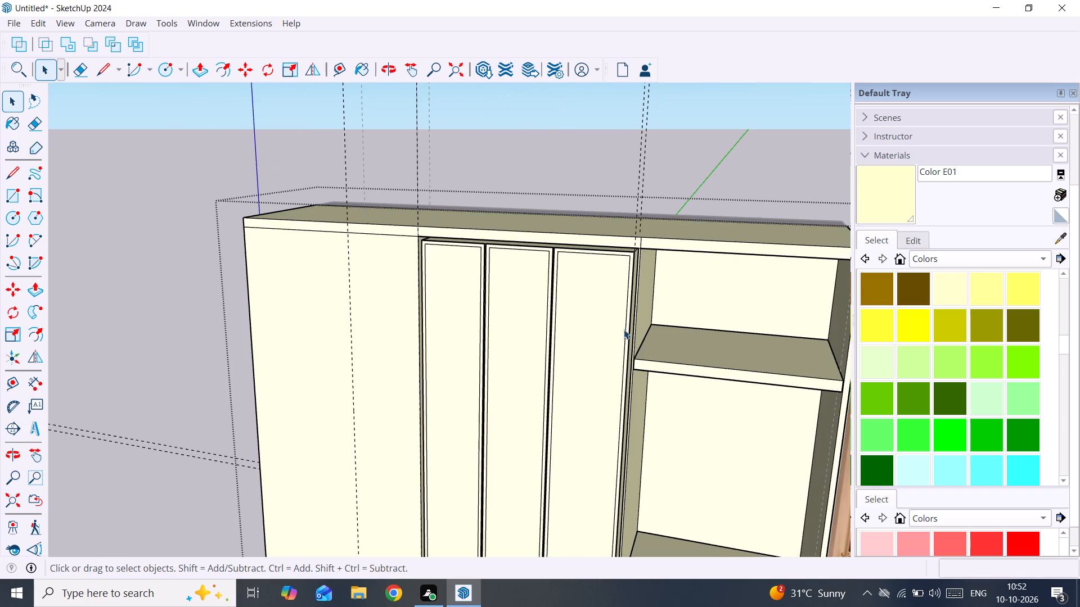
middle_click_drag(621, 305, 621, 217)
scroll(621, 217, "down", 9)
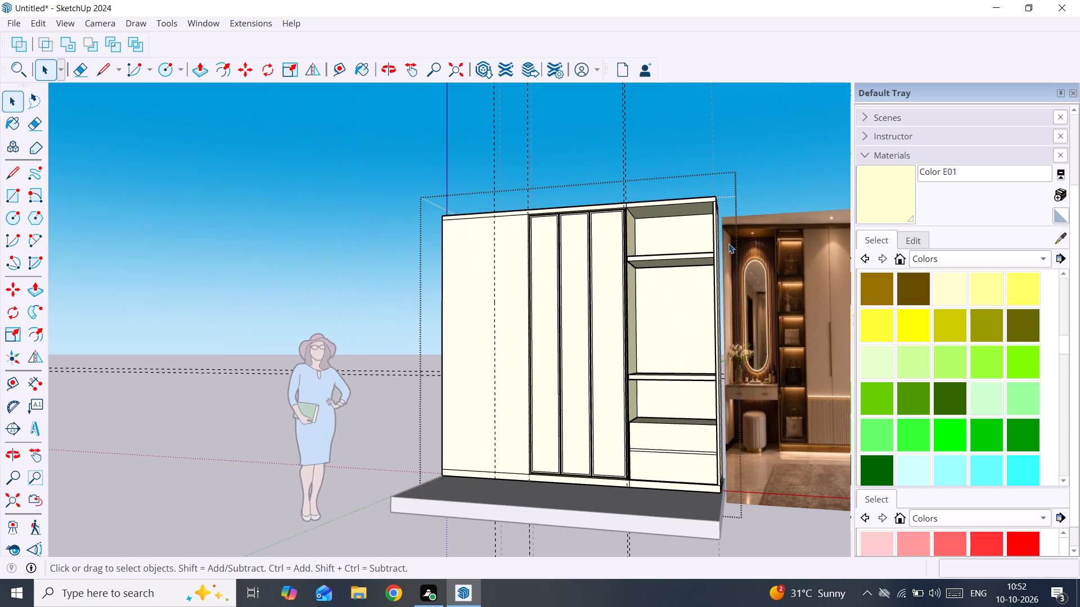
Examine the offset borders at the top of the three door panels and compare the wardrobe with the reference image.
middle_click_drag(769, 258, 723, 254, "shift")
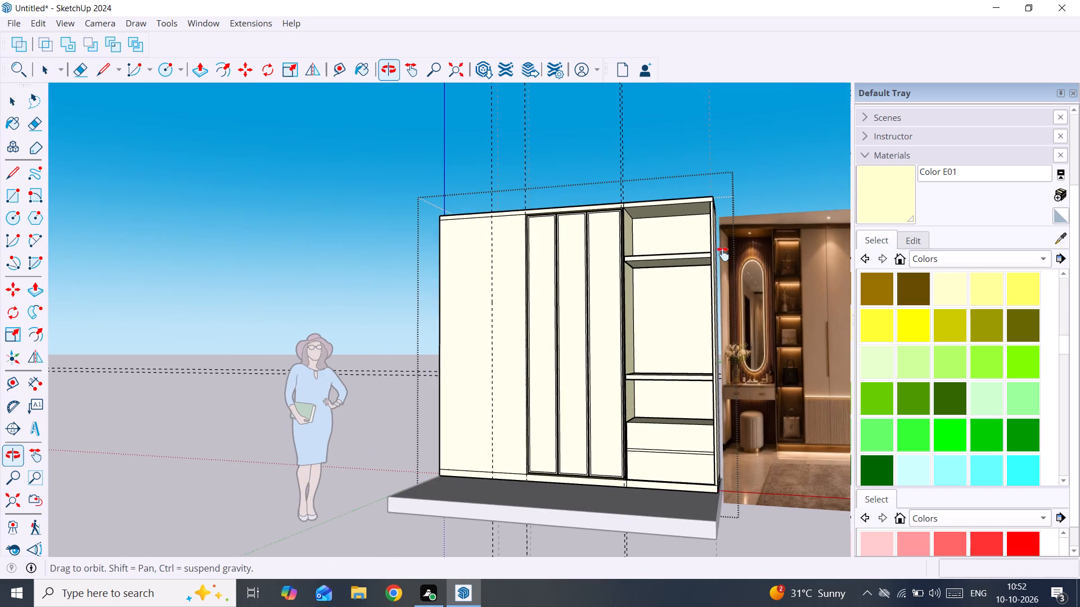
middle_click_drag(723, 254, 631, 224, "shift")
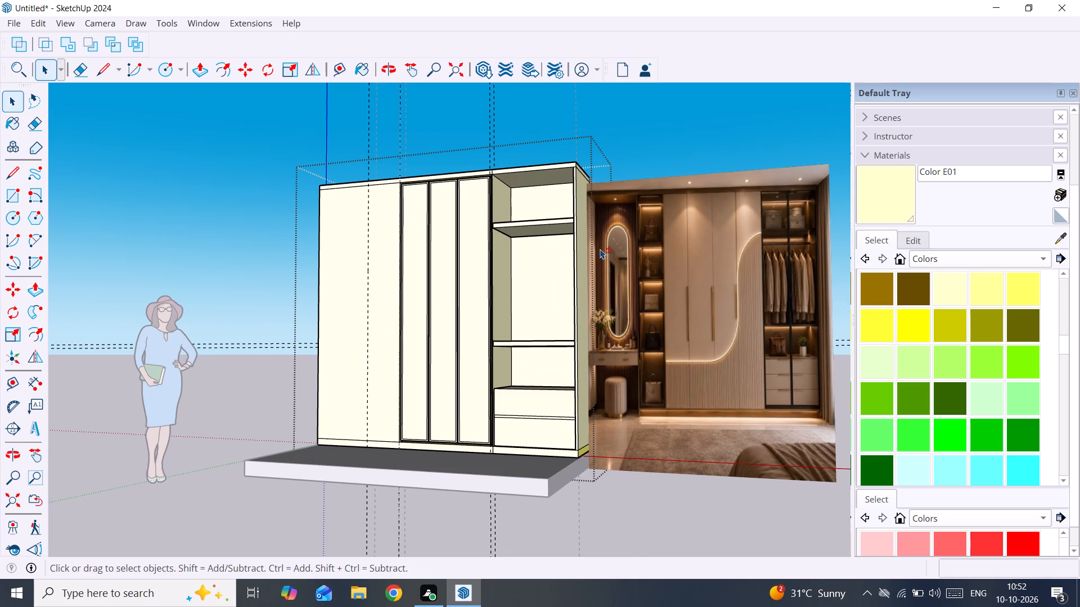
scroll(483, 200, "up", 13)
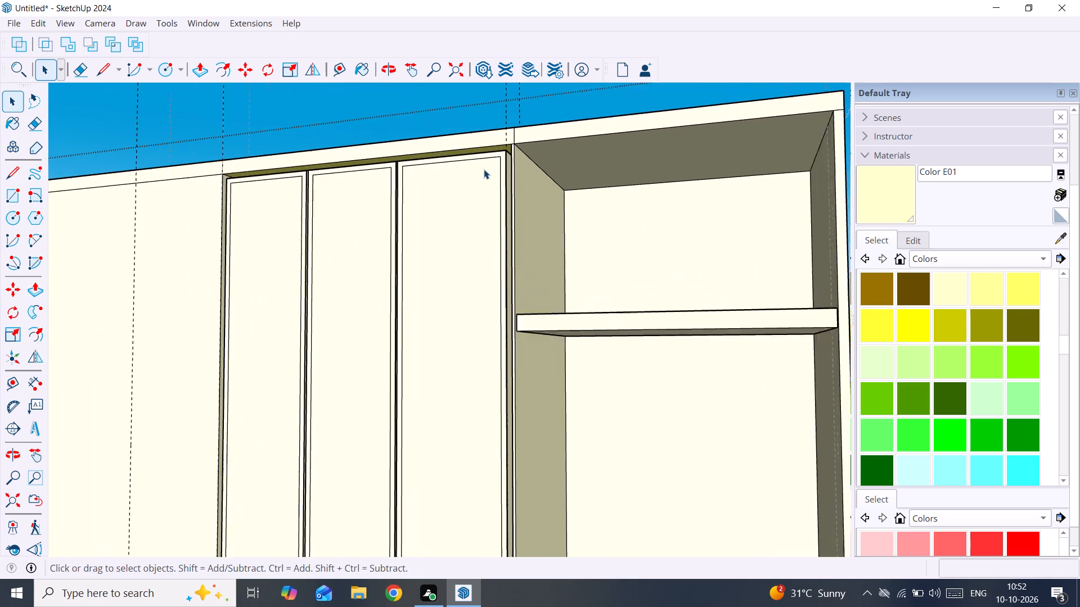
scroll(484, 169, "up", 1)
middle_click_drag(494, 174, 553, 241)
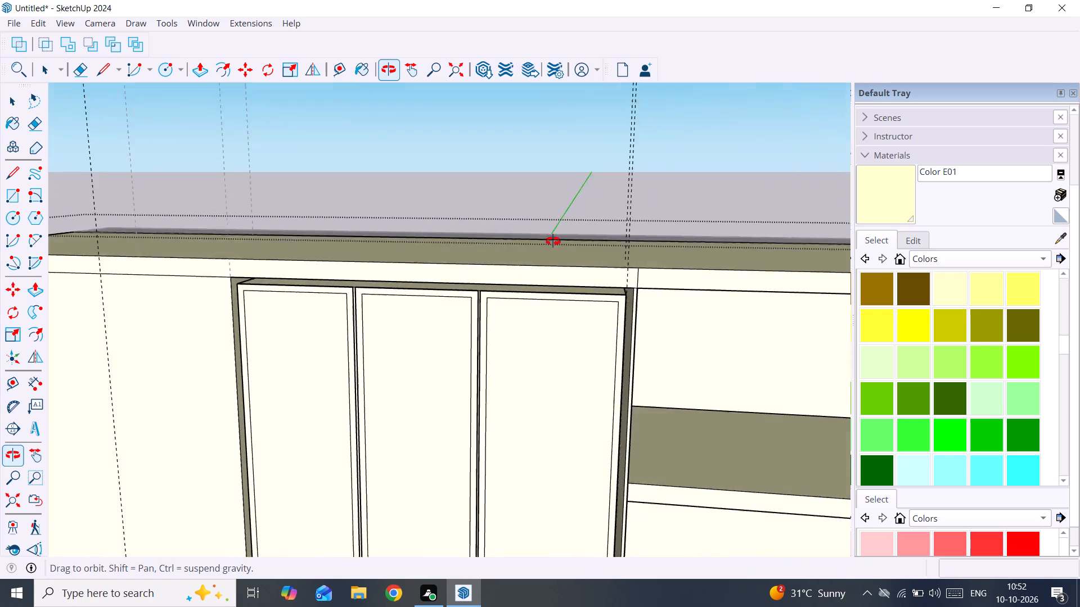
middle_click_drag(553, 241, 554, 240)
scroll(554, 240, "down", 15)
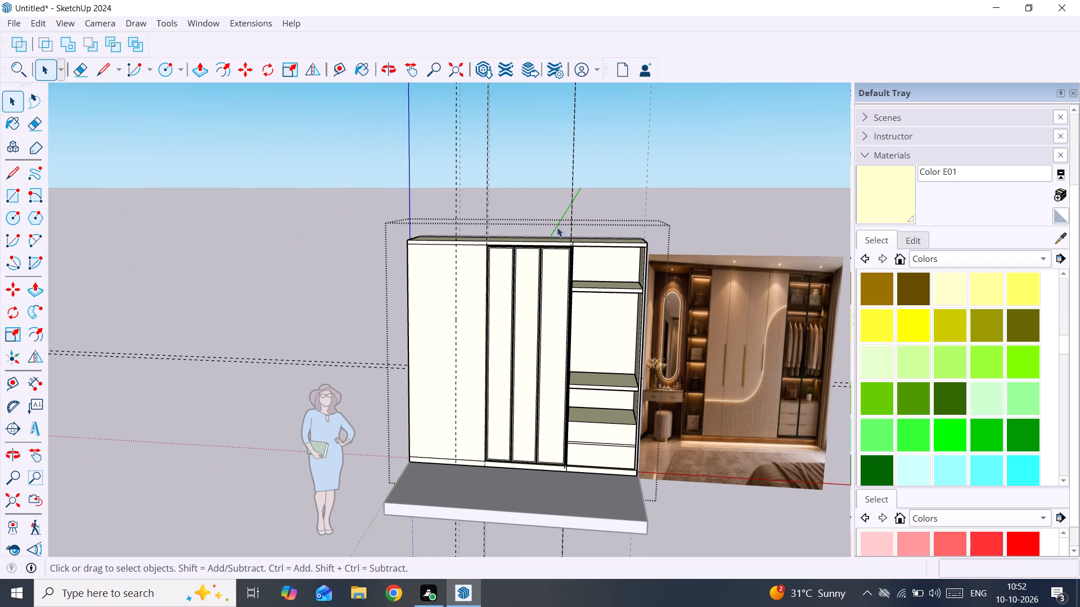
middle_click_drag(561, 211, 487, 164, "shift")
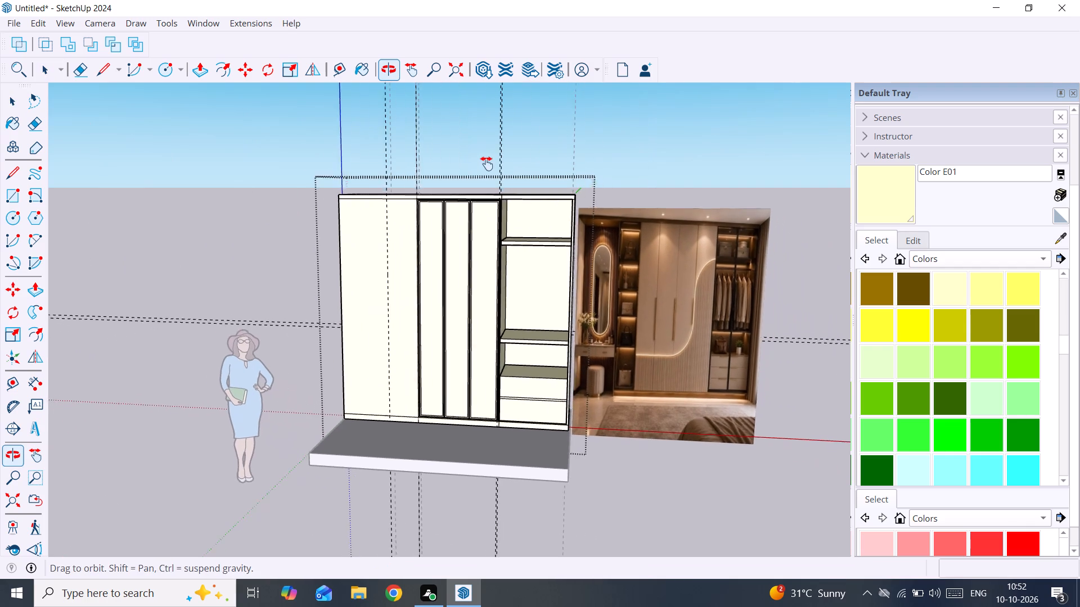
middle_click_drag(487, 164, 479, 162, "shift")
scroll(476, 266, "up", 4)
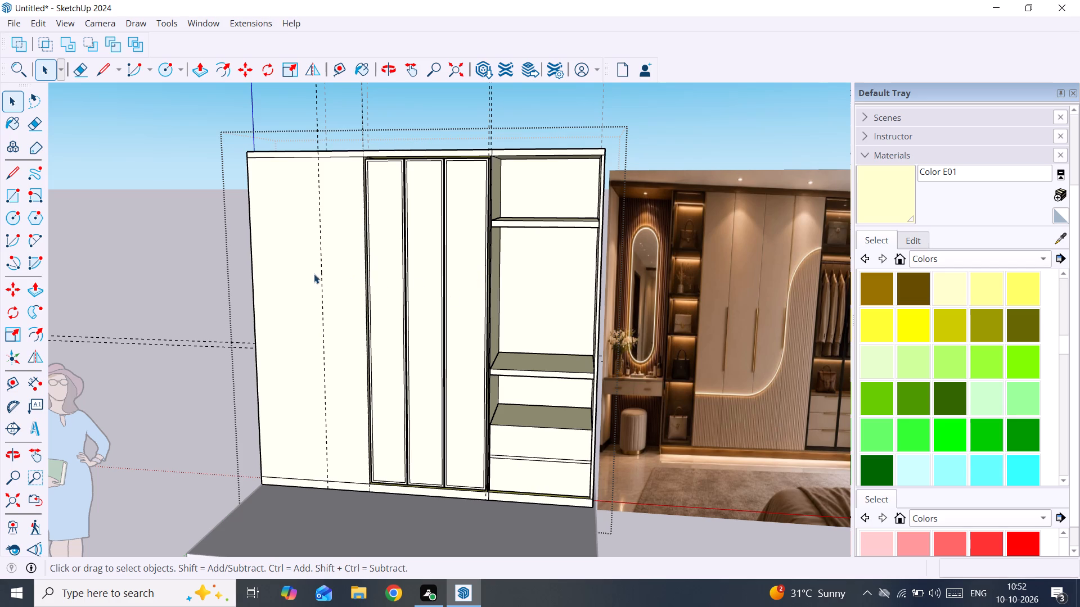
scroll(313, 274, "up", 1)
middle_click_drag(313, 274, 331, 273)
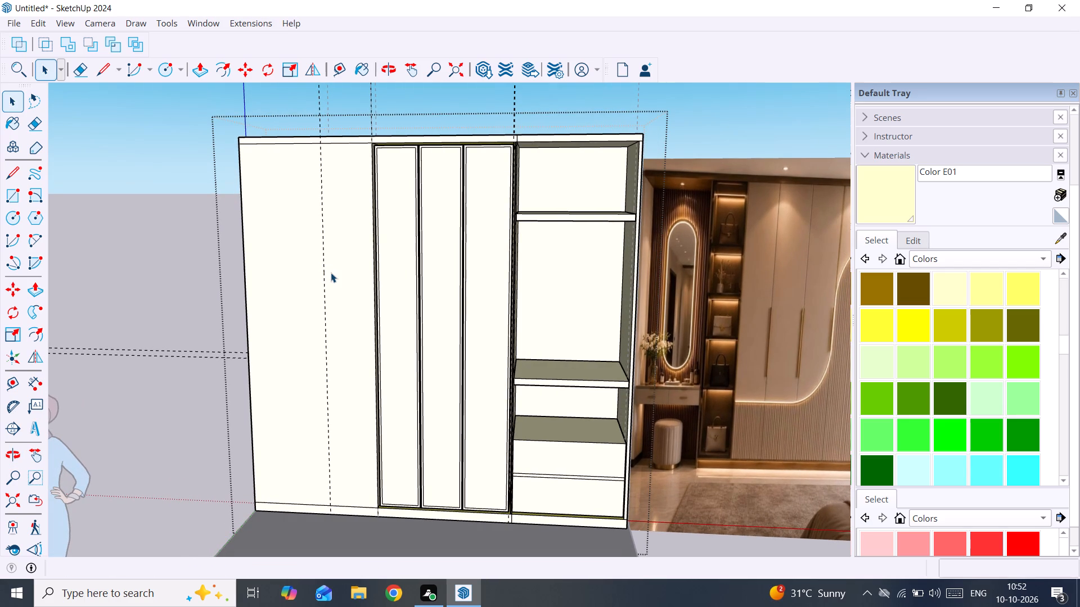
scroll(421, 167, "up", 6)
scroll(493, 138, "up", 4)
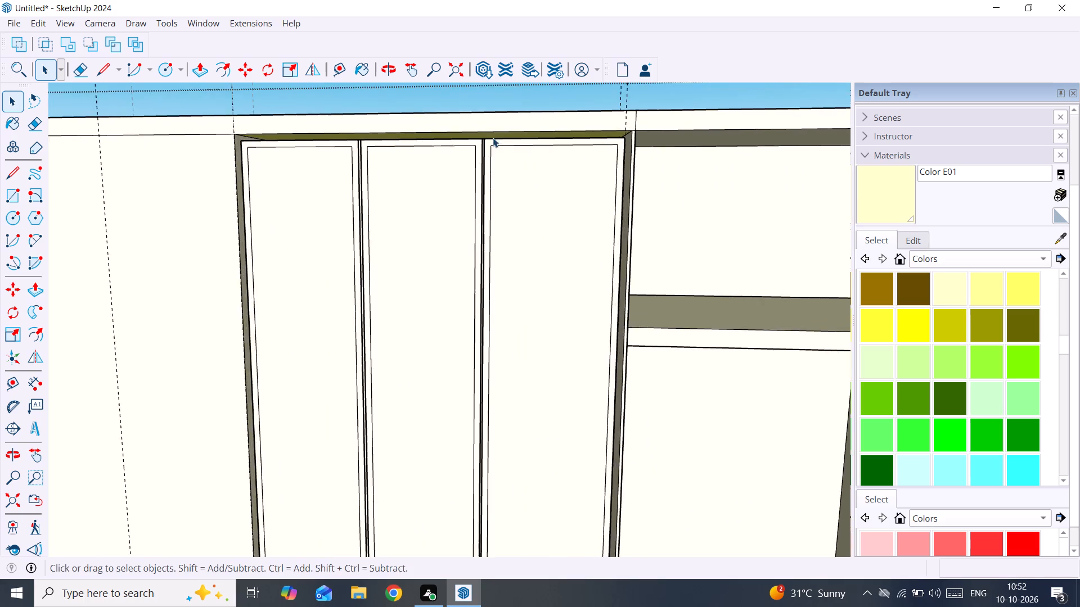
scroll(528, 138, "up", 4)
scroll(529, 138, "down", 13)
middle_click_drag(531, 139, 537, 300)
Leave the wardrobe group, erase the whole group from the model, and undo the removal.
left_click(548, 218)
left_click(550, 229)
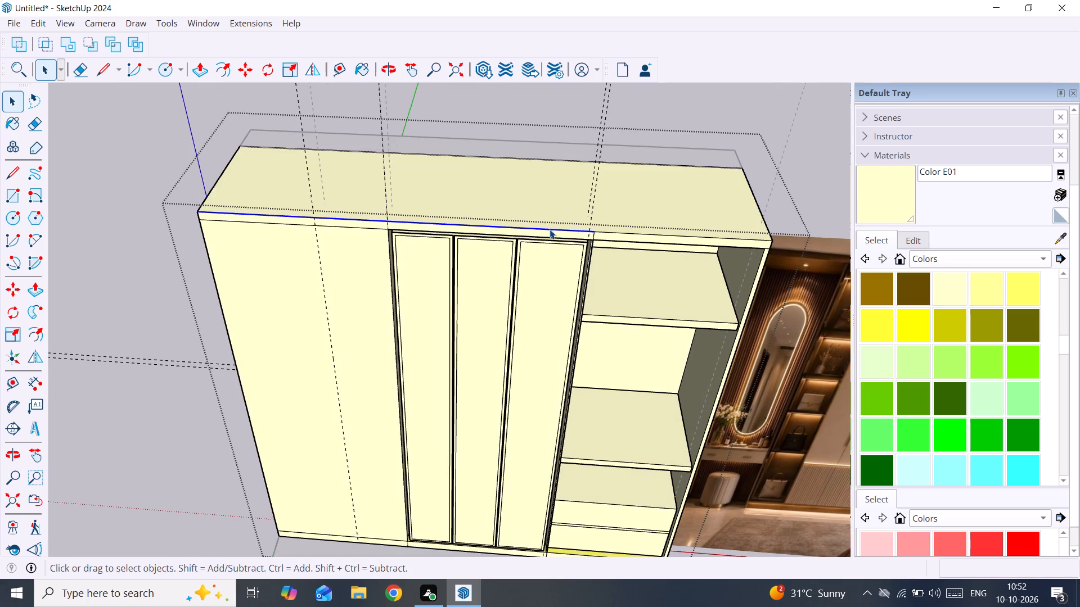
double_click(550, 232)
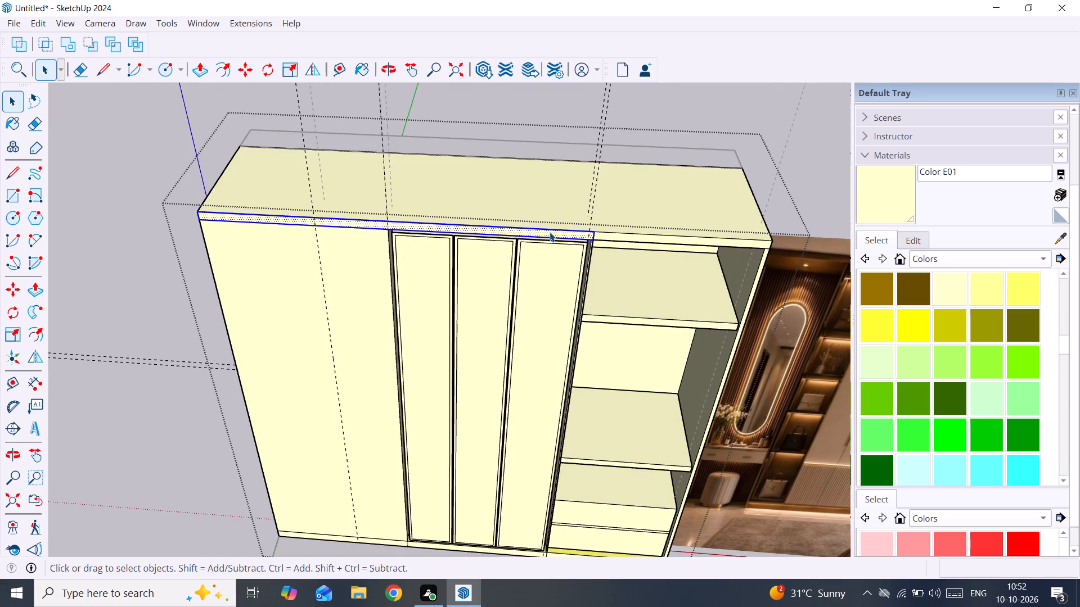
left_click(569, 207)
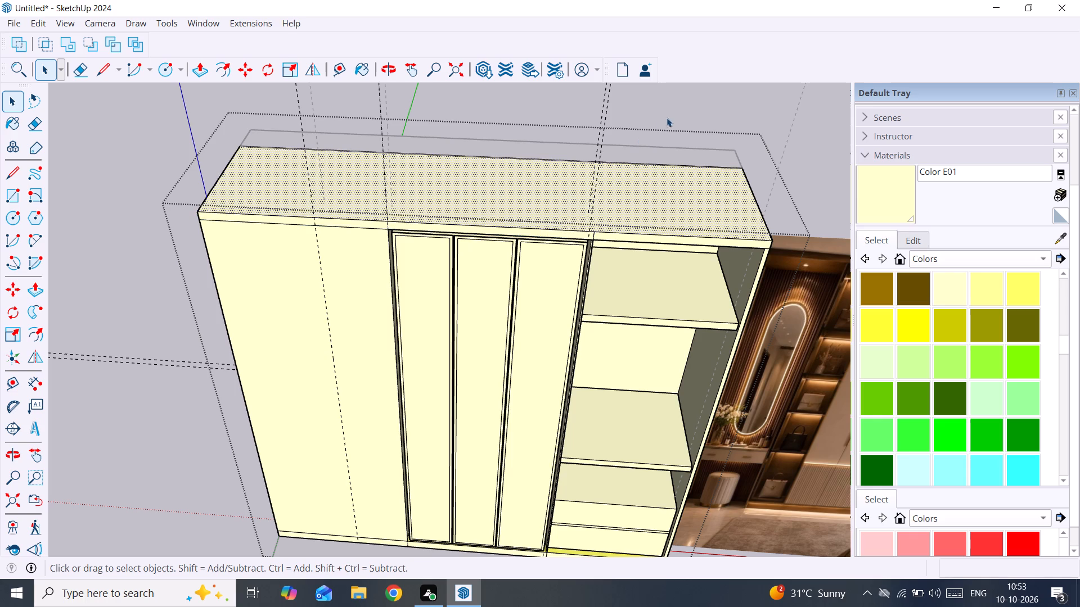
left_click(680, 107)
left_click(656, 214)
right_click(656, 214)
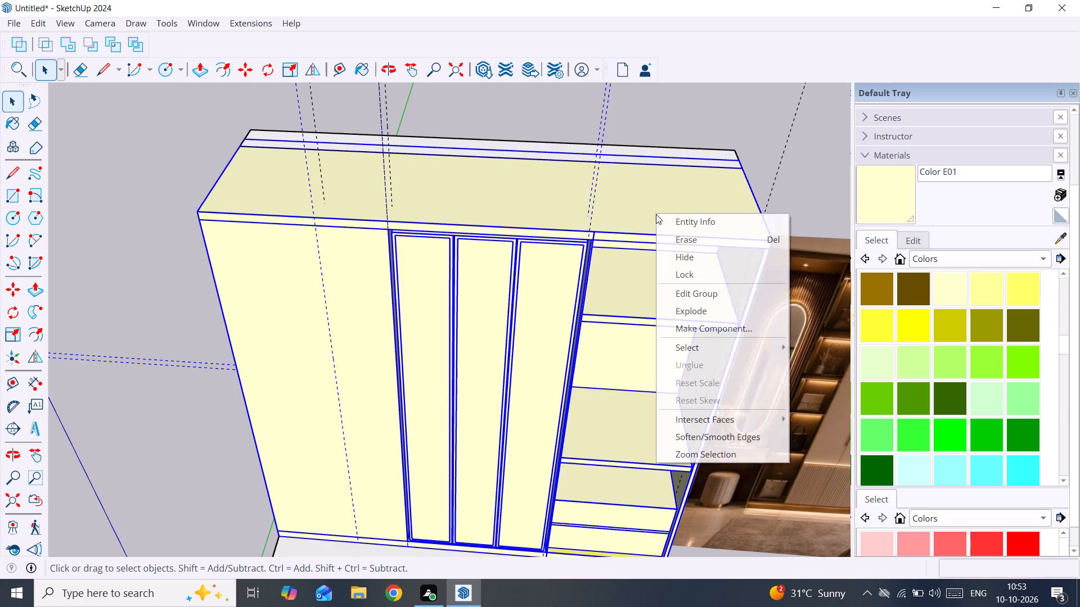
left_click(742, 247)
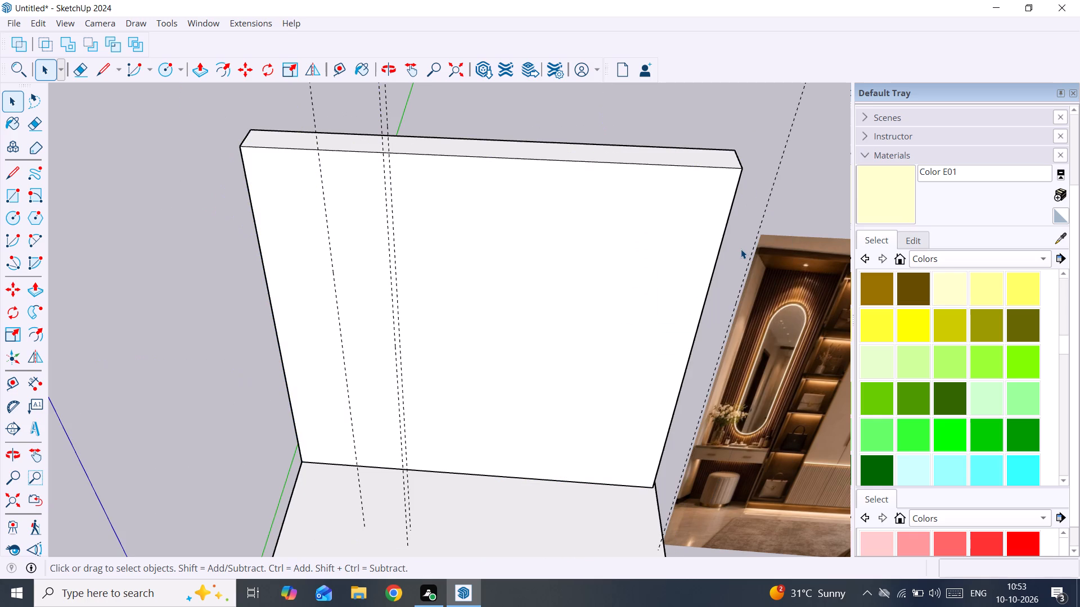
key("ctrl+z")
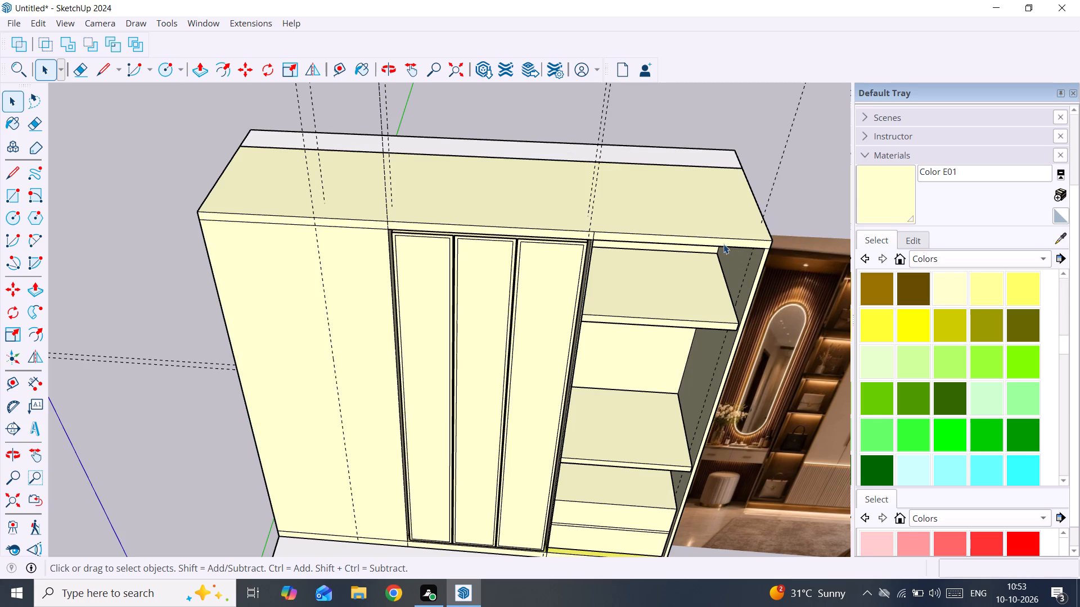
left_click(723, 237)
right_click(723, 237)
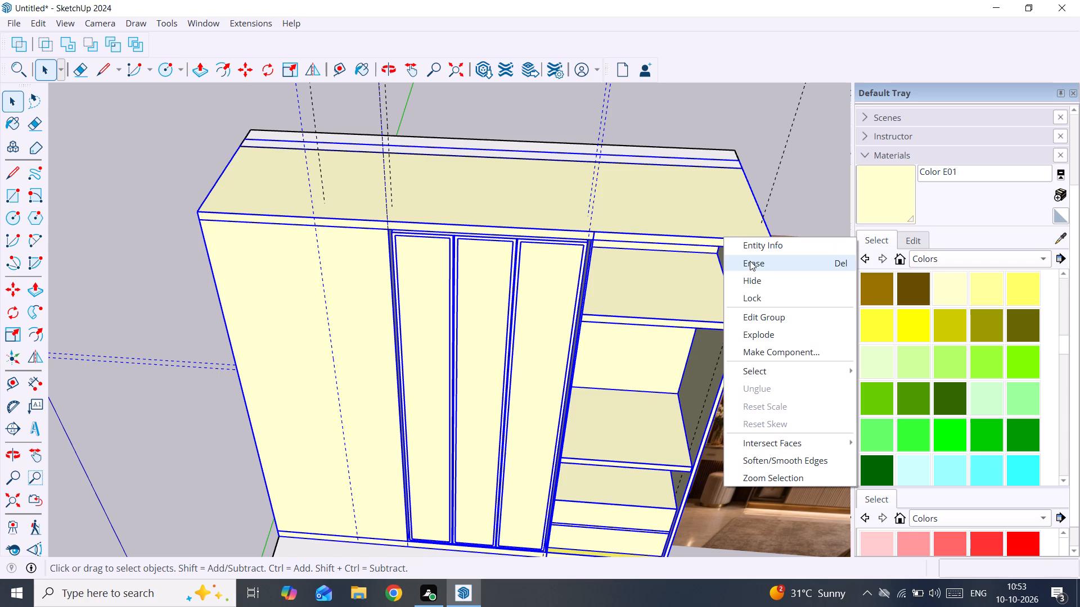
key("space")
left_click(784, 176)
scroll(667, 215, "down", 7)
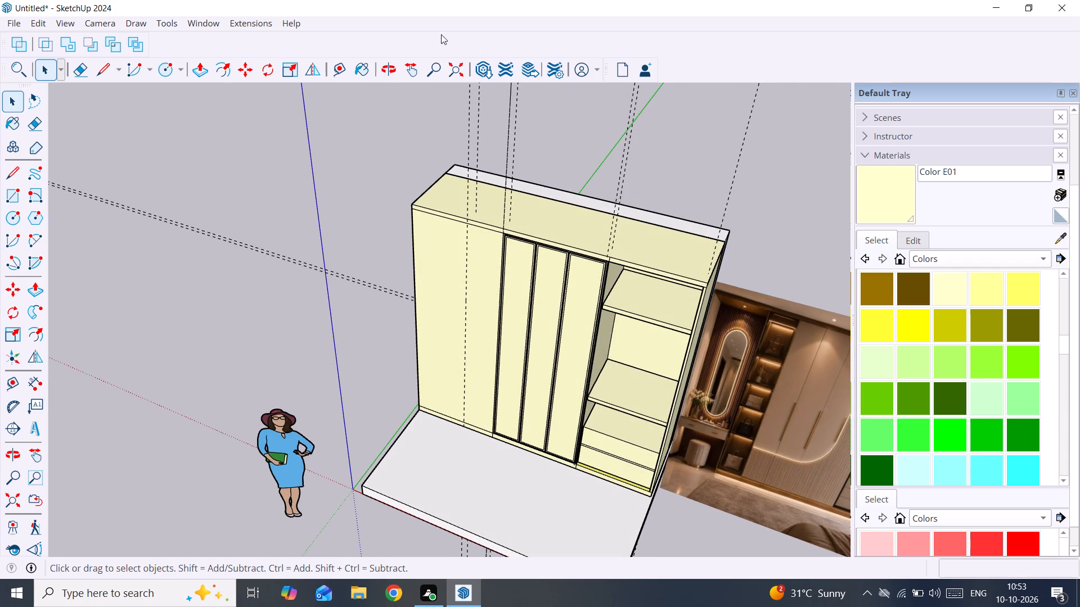
Look through the list of available toolbars and close it.
right_click(419, 23)
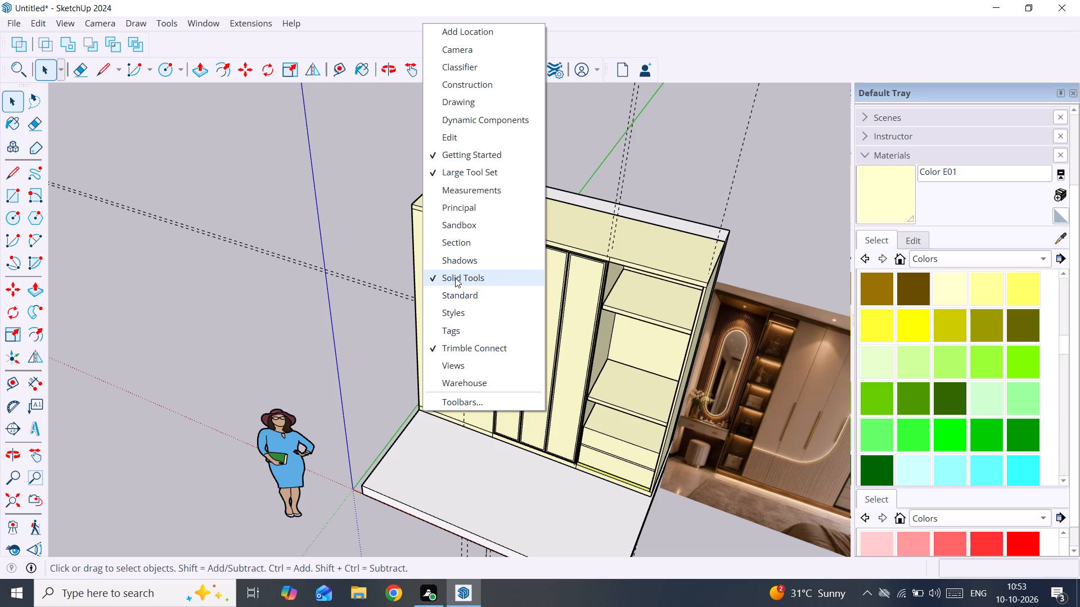
left_click(67, 24)
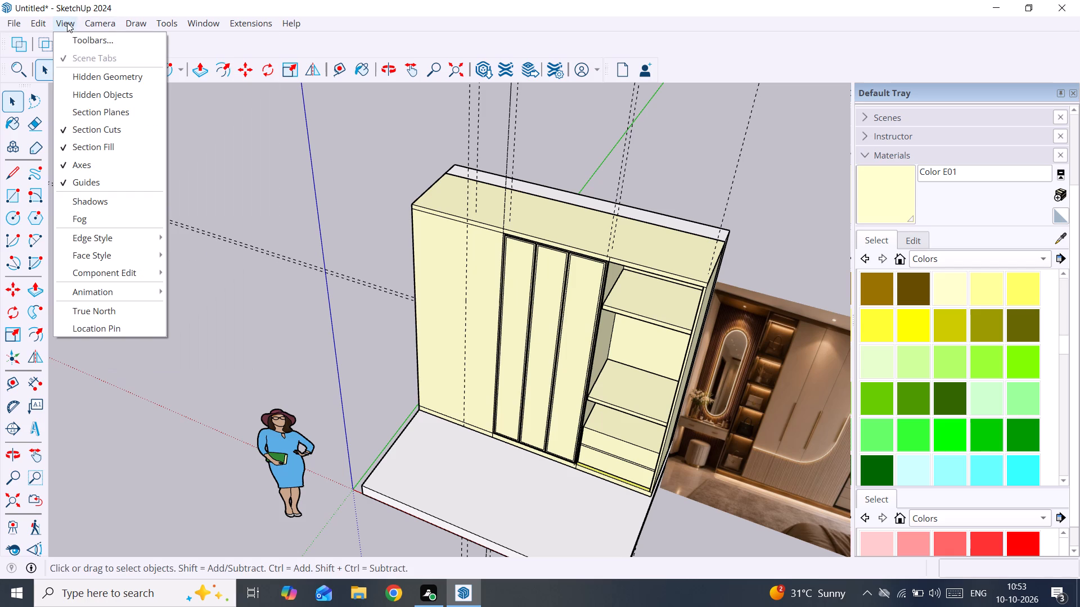
left_click(91, 43)
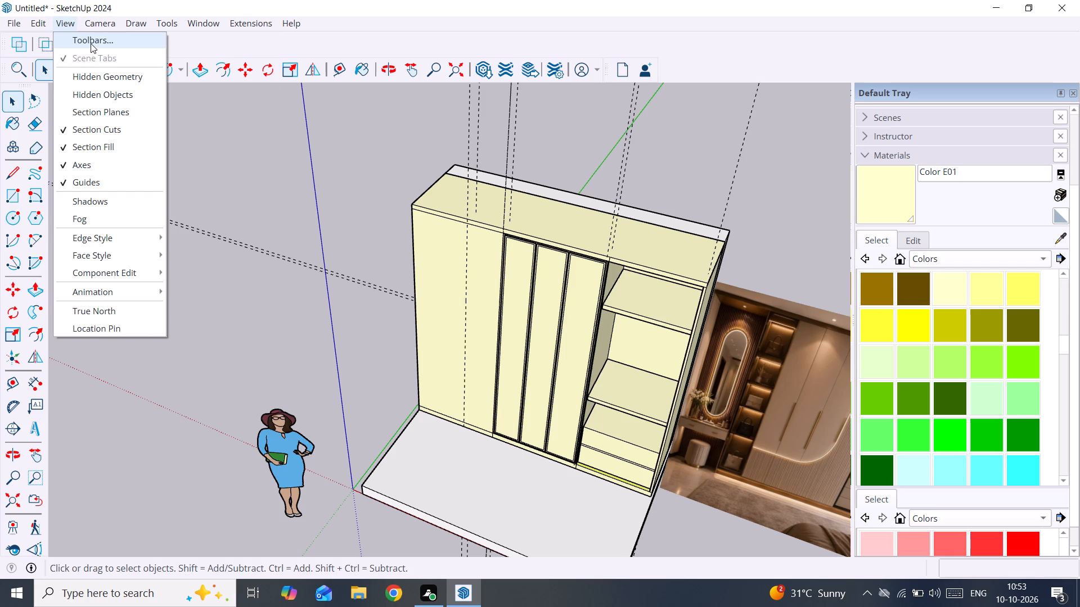
scroll(503, 309, "down", 1)
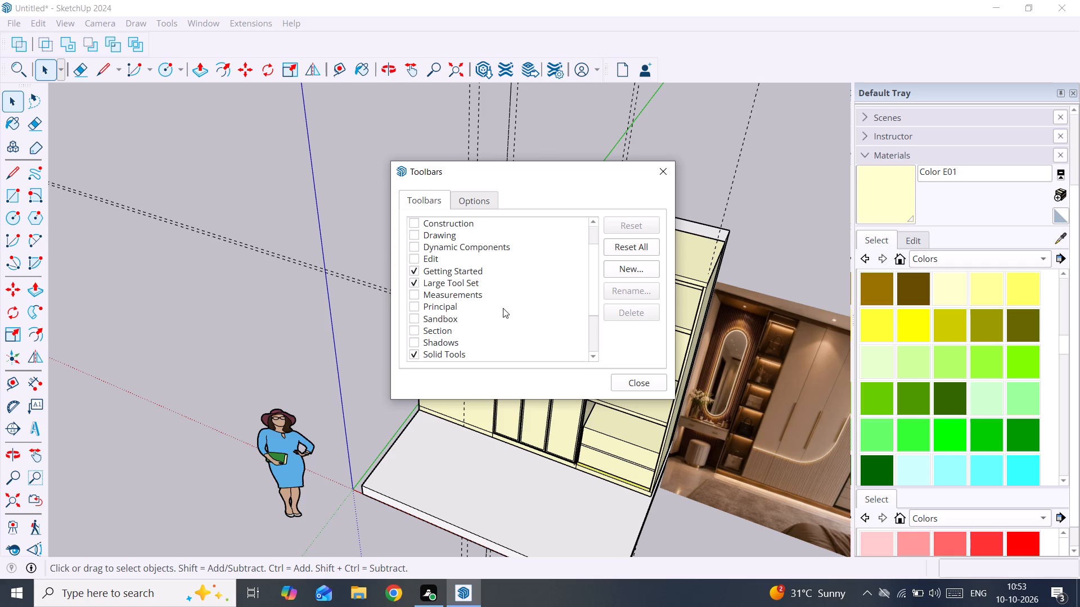
scroll(503, 308, "down", 4)
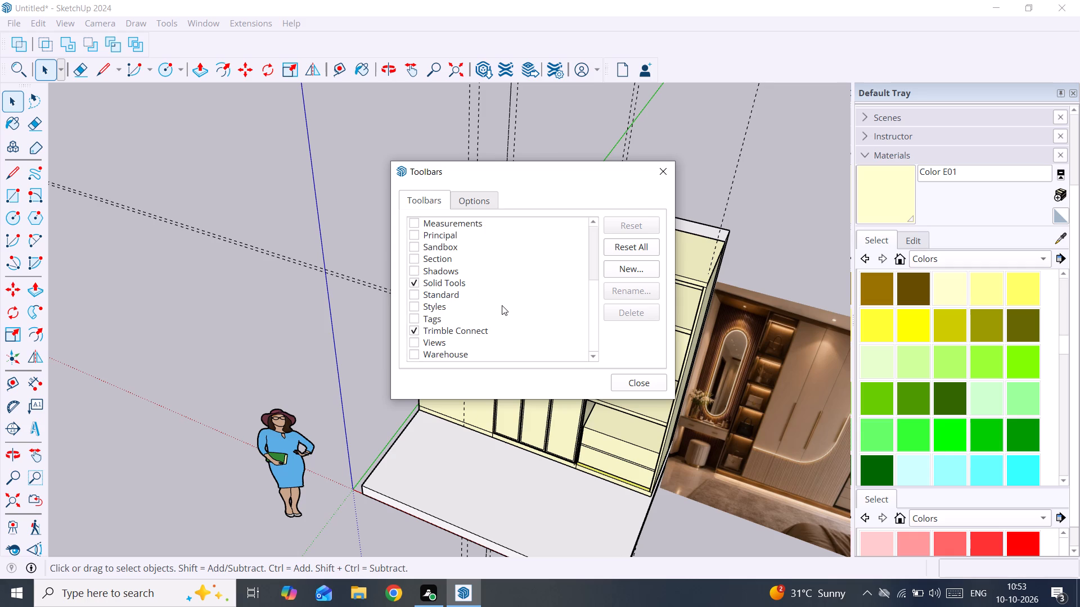
scroll(502, 305, "down", 6)
left_click(672, 165)
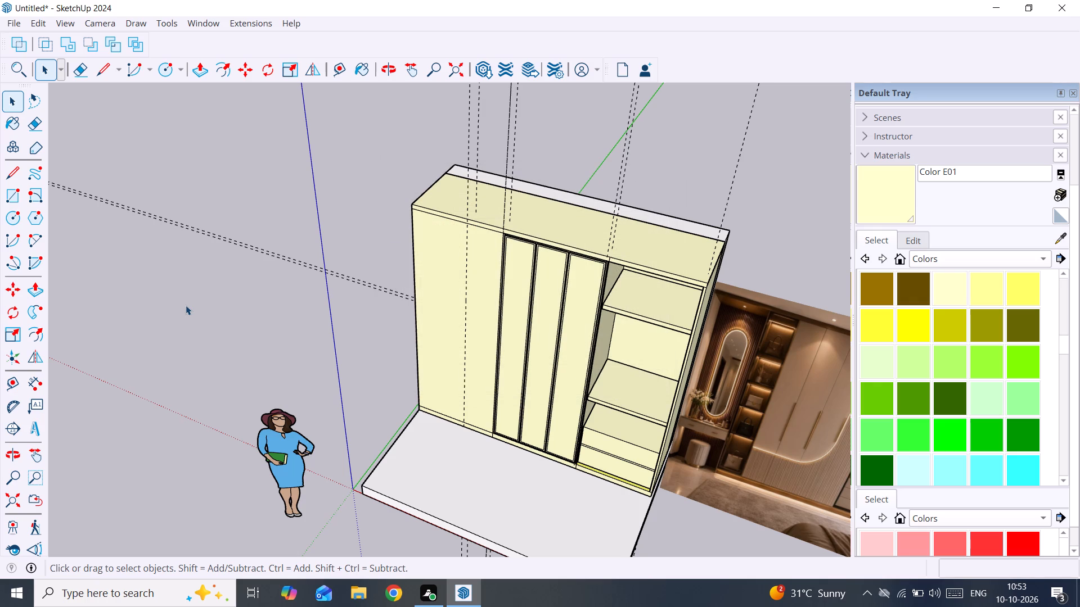
Examine the wardrobe's door panels beside the reference image, from close up and as a whole.
scroll(242, 325, "down", 3)
middle_click_drag(517, 347, 507, 339, "shift")
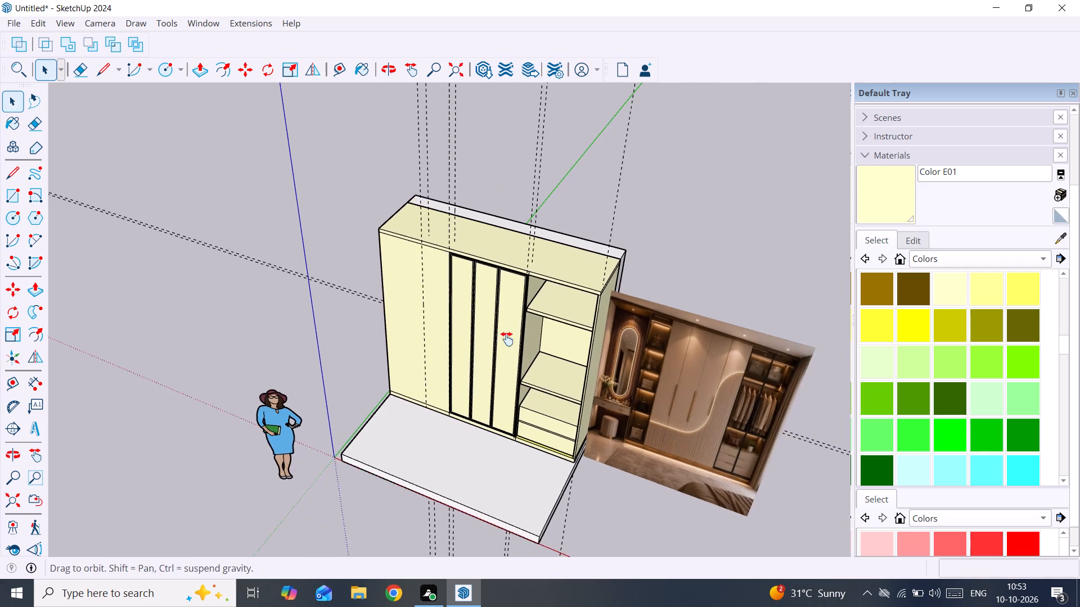
middle_click_drag(507, 339, 380, 267, "shift")
middle_click_drag(404, 318, 579, 248)
scroll(443, 279, "up", 3)
scroll(361, 265, "up", 2)
scroll(336, 338, "up", 1)
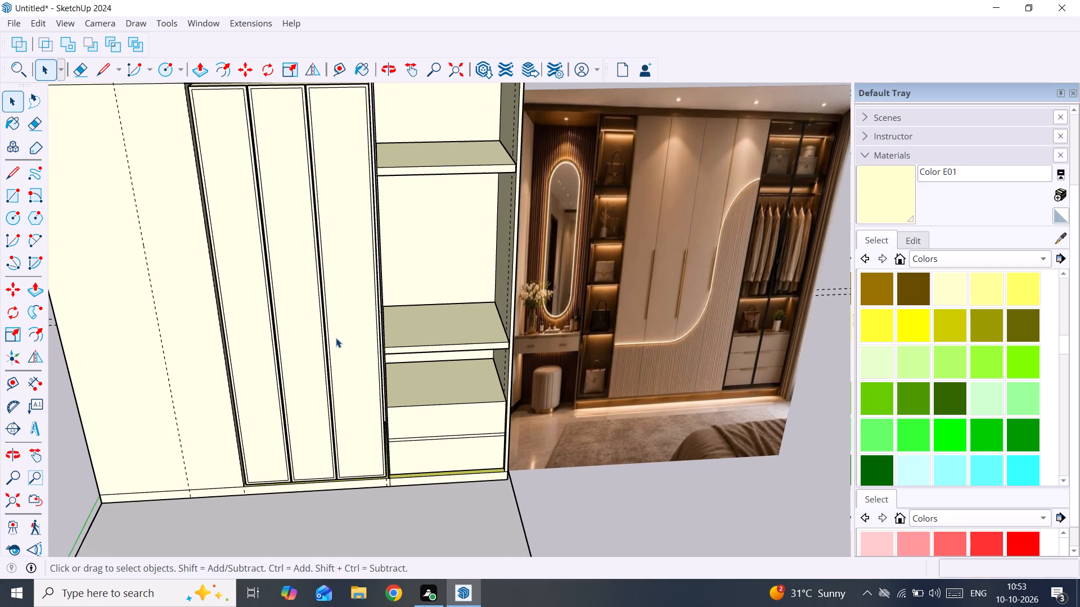
middle_click_drag(332, 339, 345, 280, "shift")
middle_click_drag(345, 280, 331, 354)
scroll(331, 354, "up", 1)
middle_click_drag(331, 354, 332, 323)
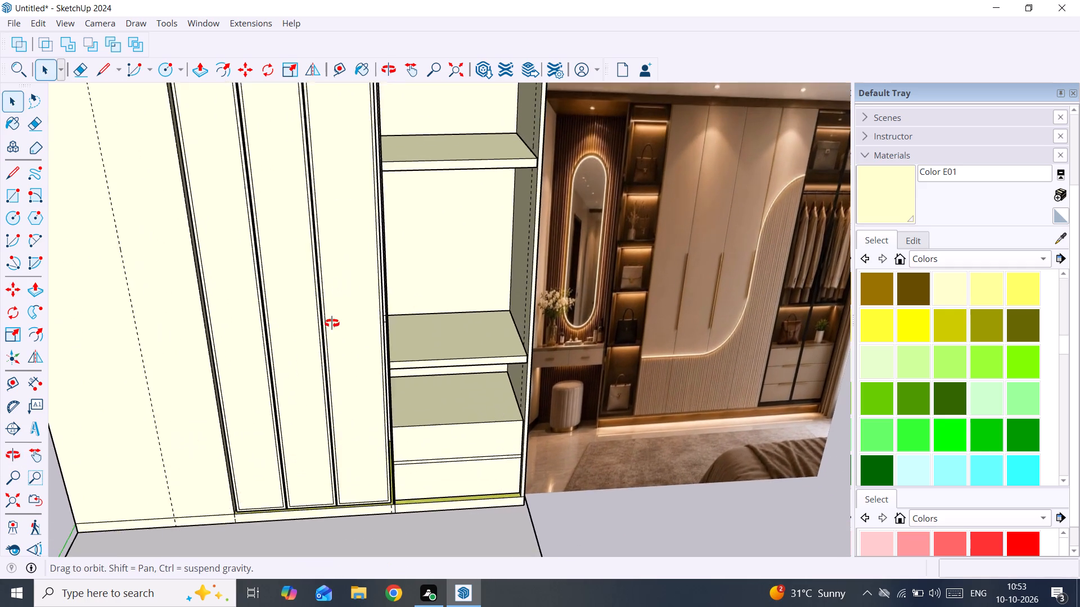
middle_click_drag(332, 323, 332, 306)
scroll(332, 309, "down", 2)
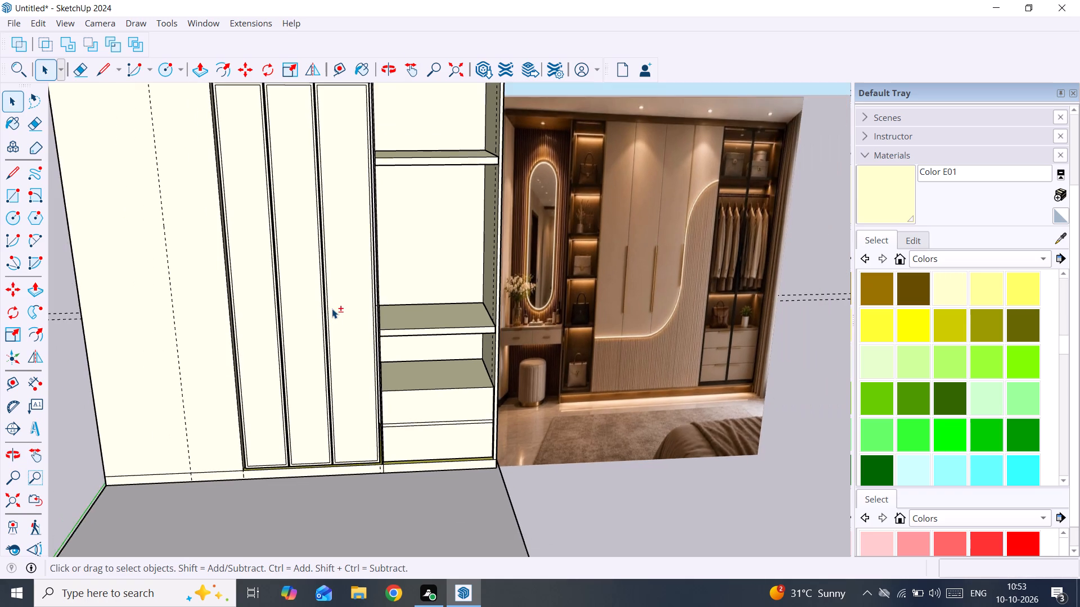
middle_click_drag(332, 309, 333, 339, "shift")
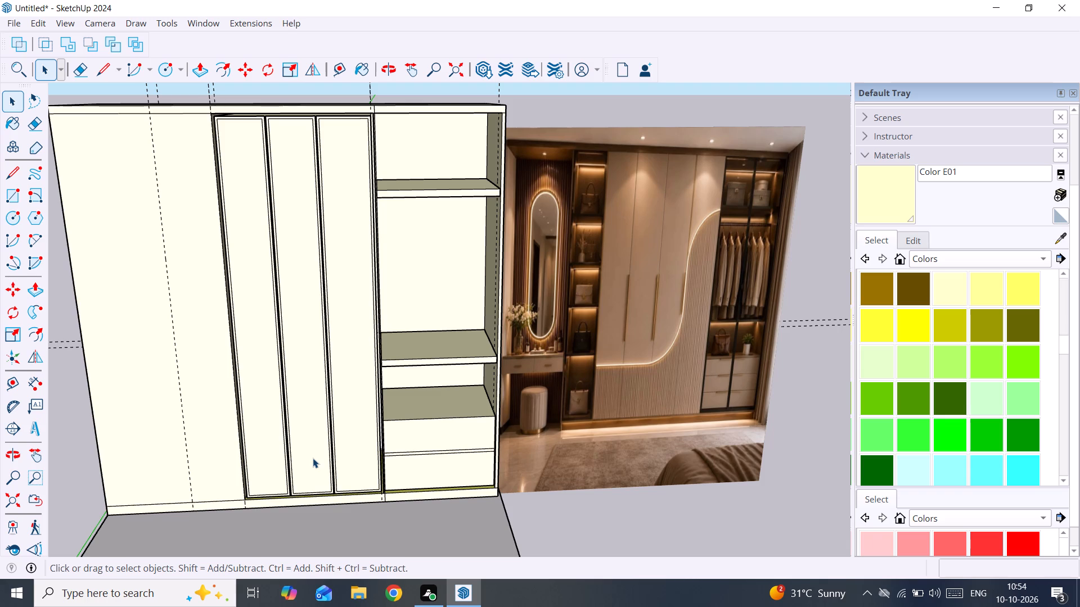
scroll(292, 481, "down", 4)
middle_click_drag(261, 465, 372, 460, "shift")
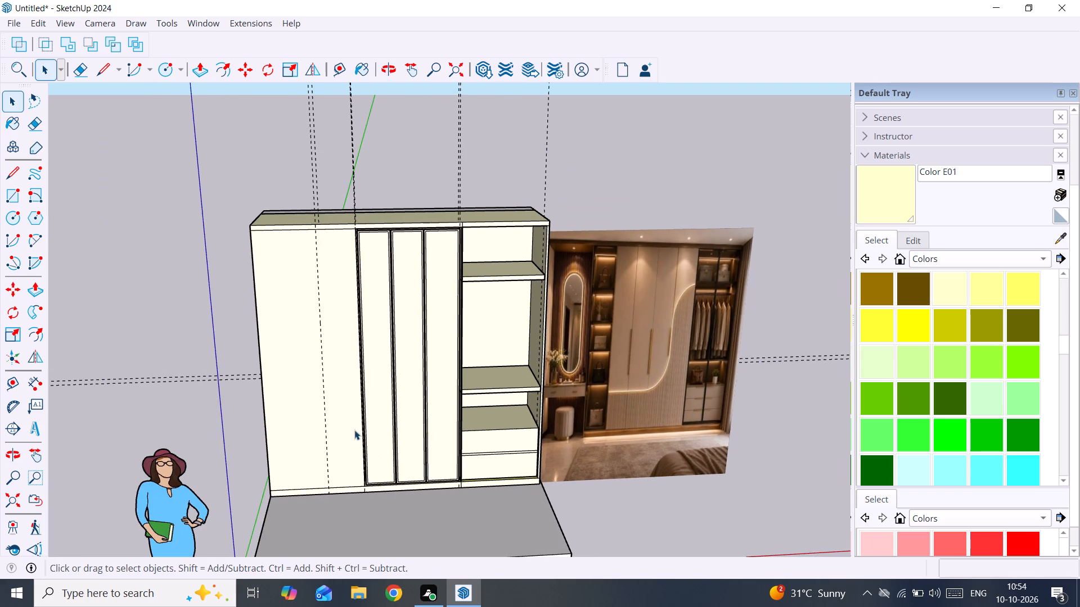
Inside the wardrobe group, draw and select a narrow handle rectangle about 1' 11" tall on the door panel farthest from the shelving, beside the middle panel.
scroll(341, 406, "up", 1)
scroll(391, 357, "up", 3)
double_click(395, 350)
scroll(403, 350, "up", 1)
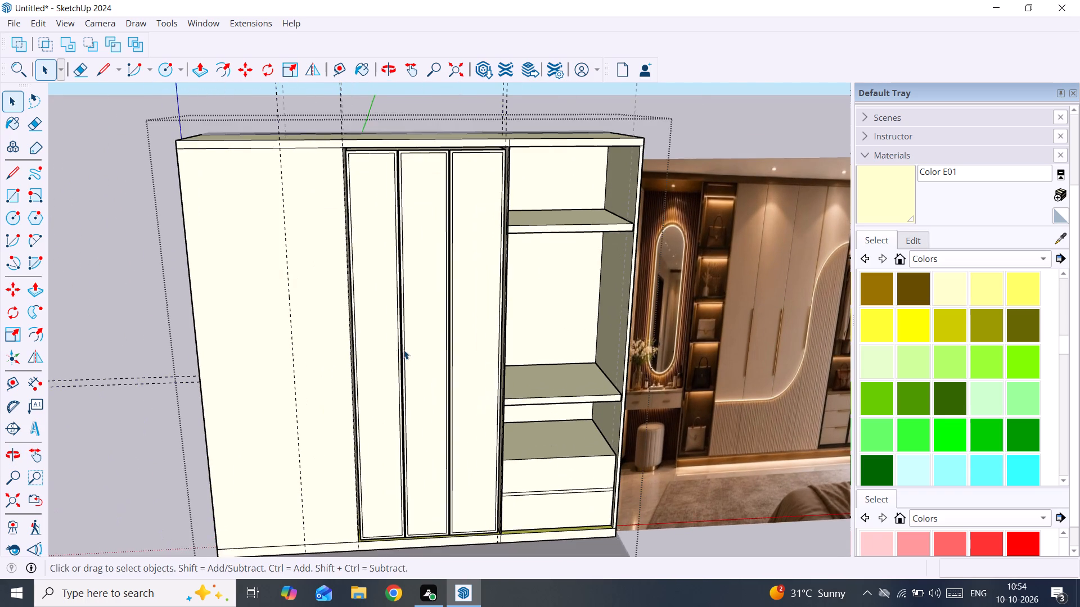
scroll(403, 350, "up", 3)
middle_click_drag(403, 350, 351, 336, "shift")
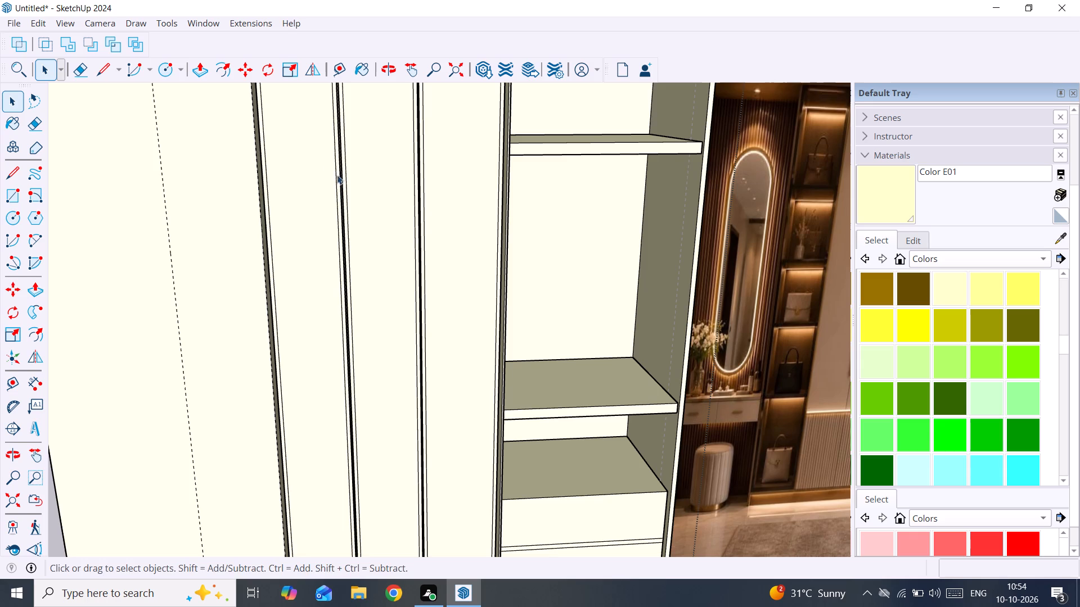
key("r")
left_click(327, 198)
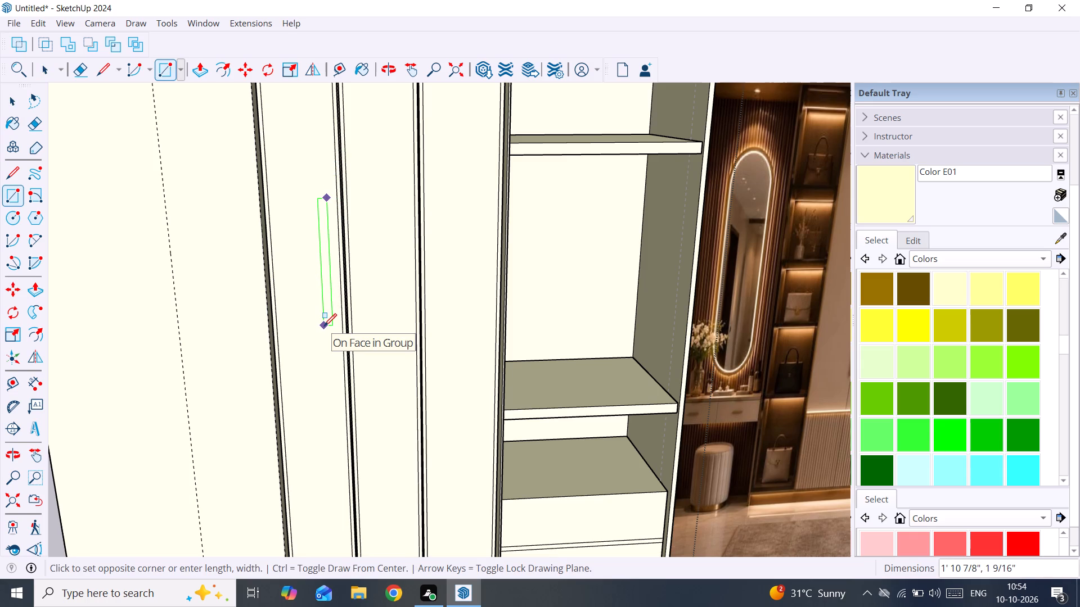
scroll(324, 326, "up", 13)
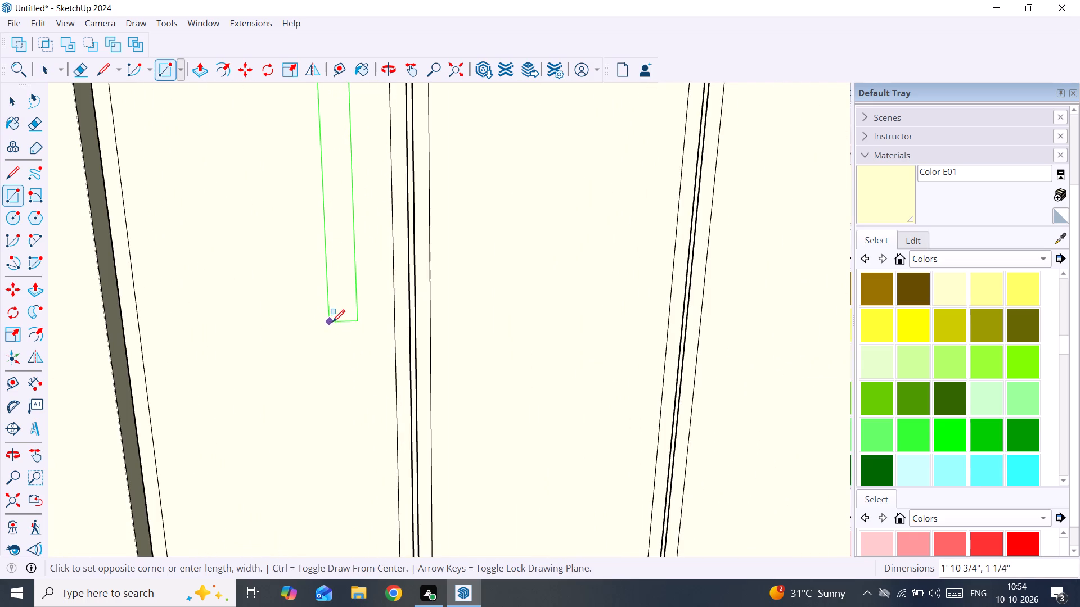
left_click(343, 324)
key("space")
double_click(350, 300)
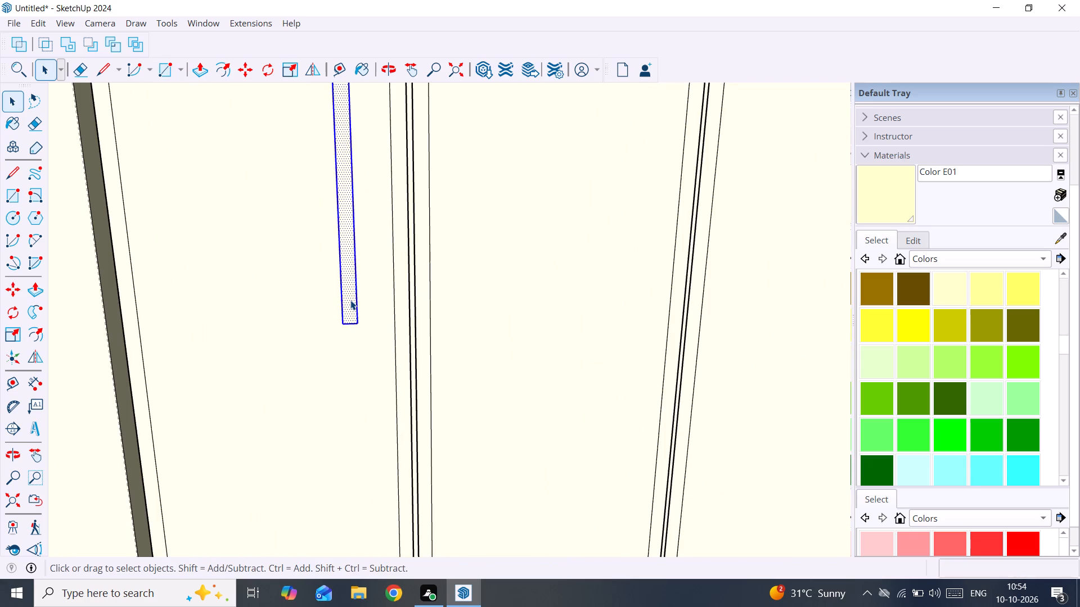
Group the handle rectangle, then copy it about 5 1/2" across to the middle door panel and about 1' further to the panel beside the shelving.
key("m")
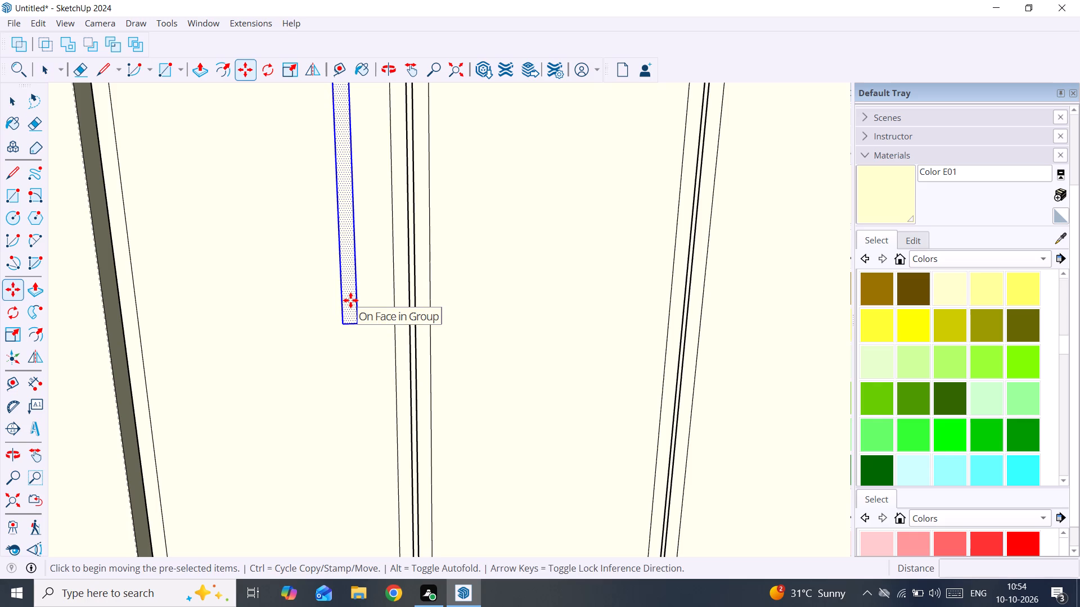
right_click(350, 300)
left_click(436, 427)
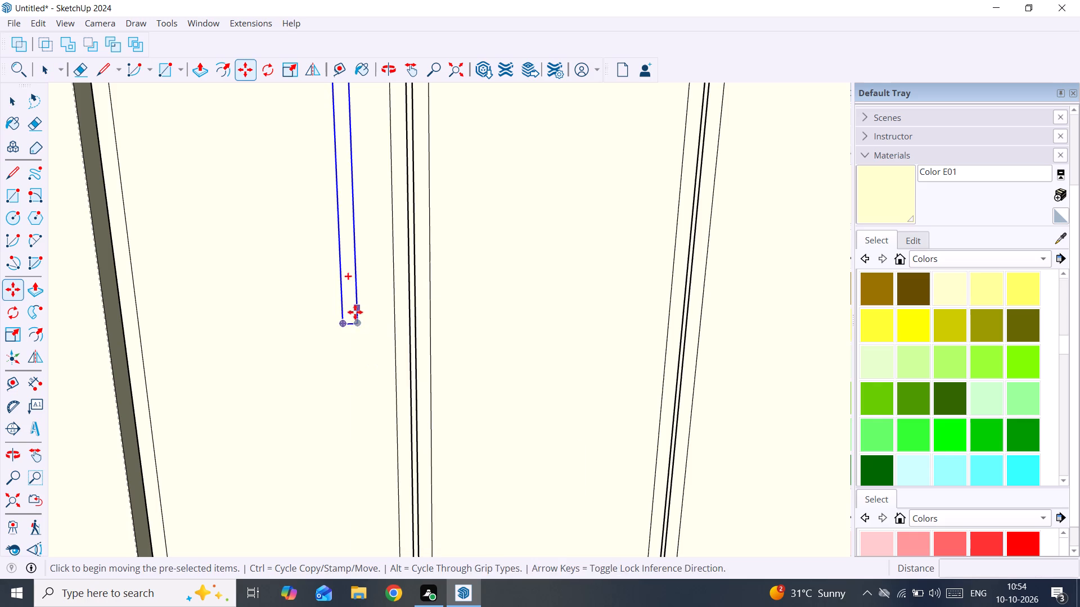
left_click(341, 320)
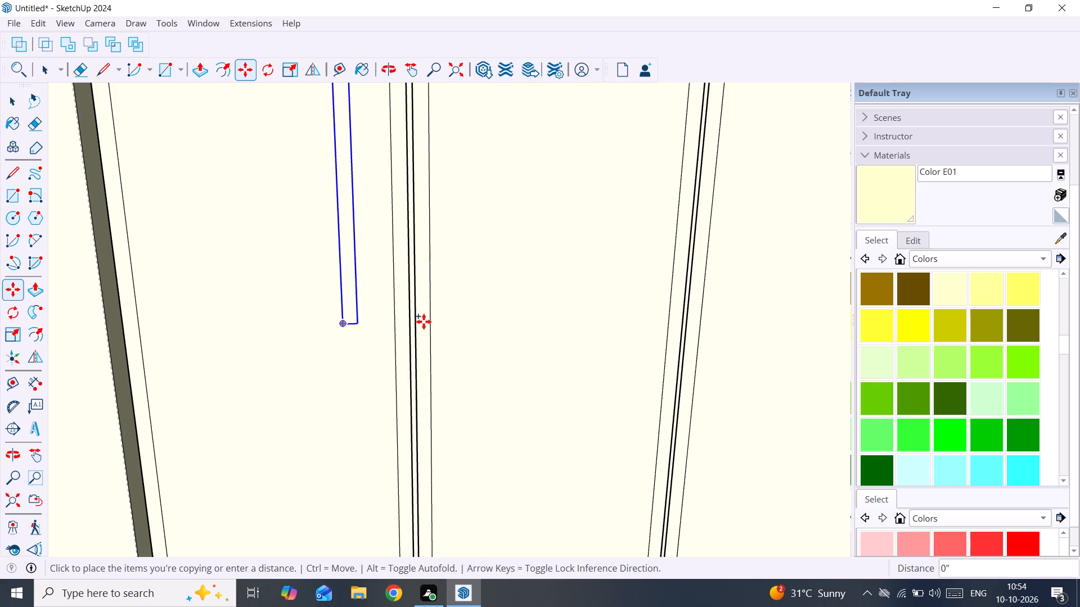
left_click(459, 321)
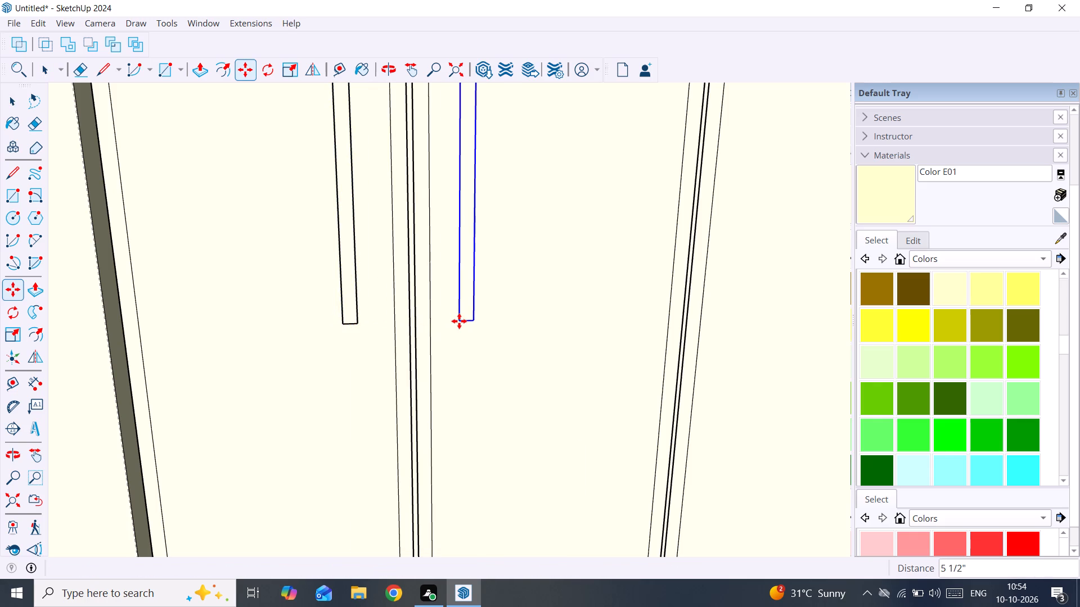
left_click(459, 321)
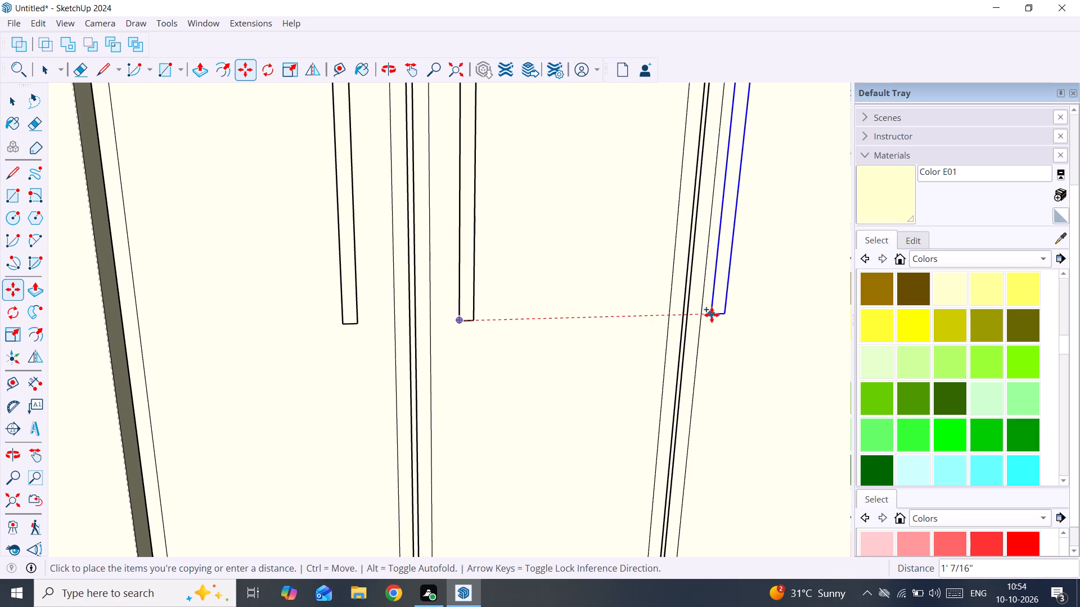
left_click(714, 315)
key("space")
Draw a rectangle about 1' 3 3/4" wide and 9' 7" tall on the plain wardrobe front beside the doors, up to the dashed guide.
scroll(683, 312, "down", 14)
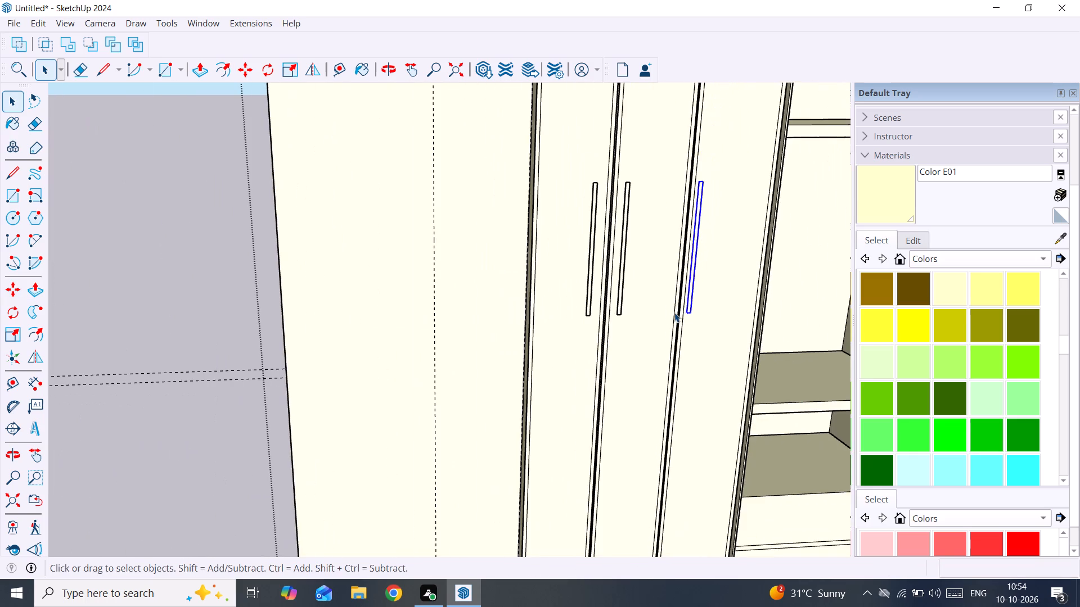
scroll(674, 312, "down", 3, "shift")
scroll(674, 312, "down", 4)
middle_click_drag(674, 312, 451, 287, "shift")
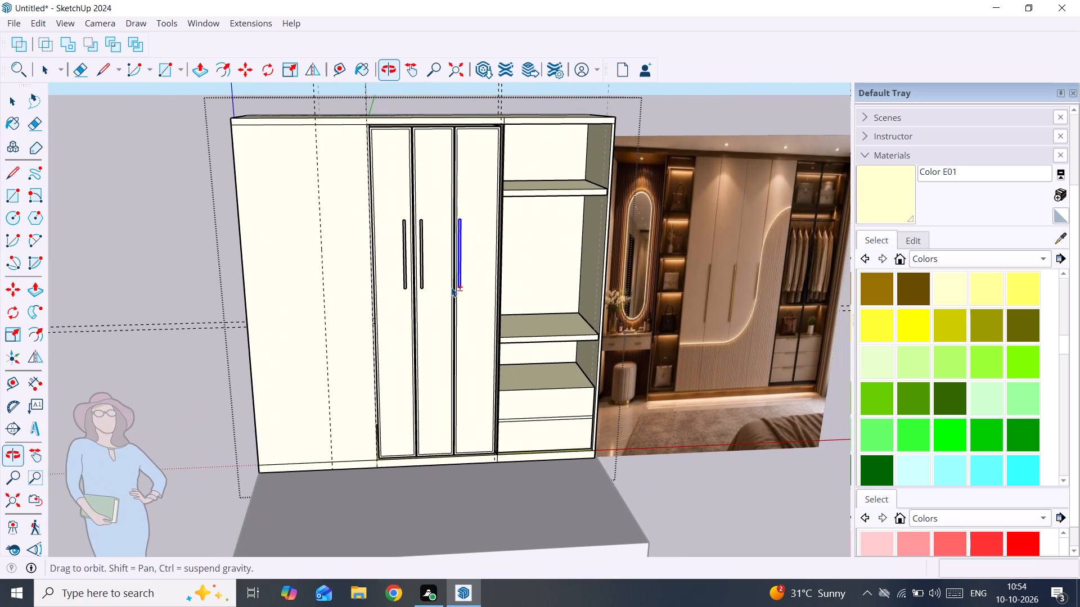
scroll(265, 275, "up", 2)
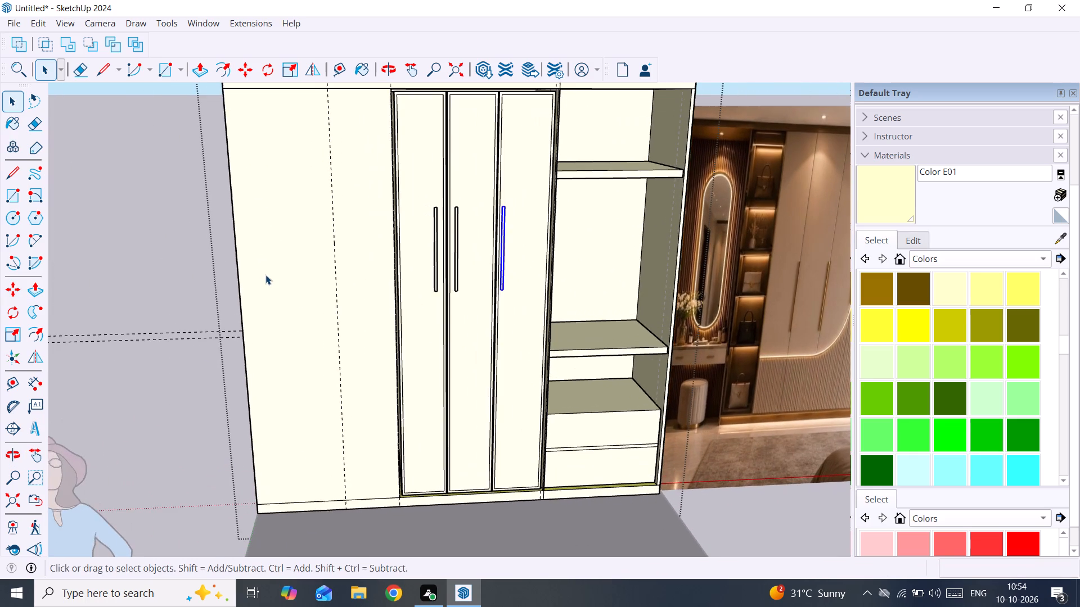
middle_click_drag(265, 275, 283, 283, "shift")
scroll(283, 283, "down", 3)
middle_click_drag(283, 283, 255, 280)
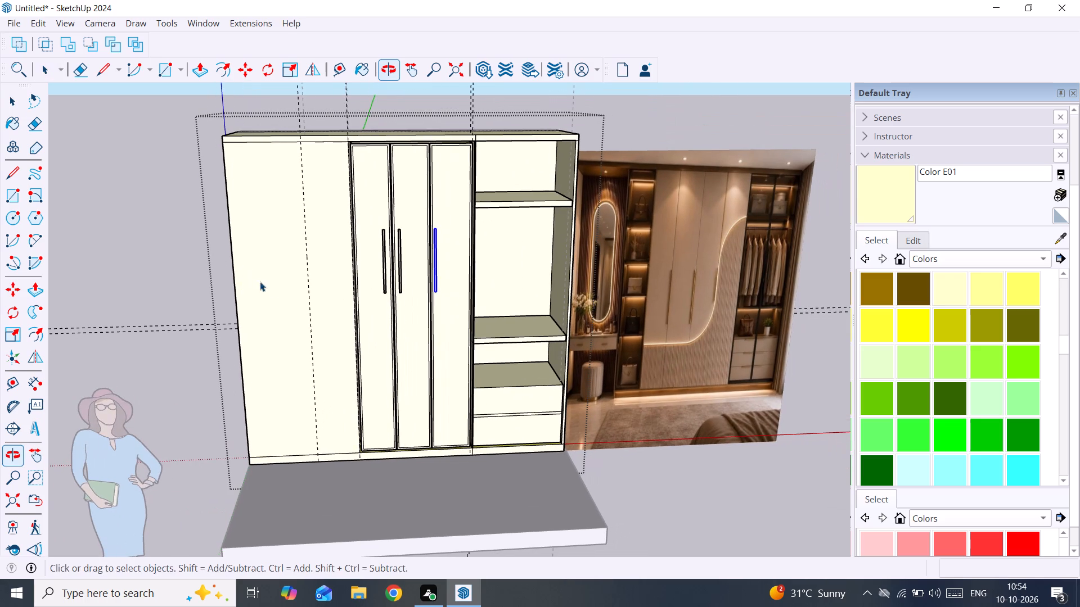
key("r")
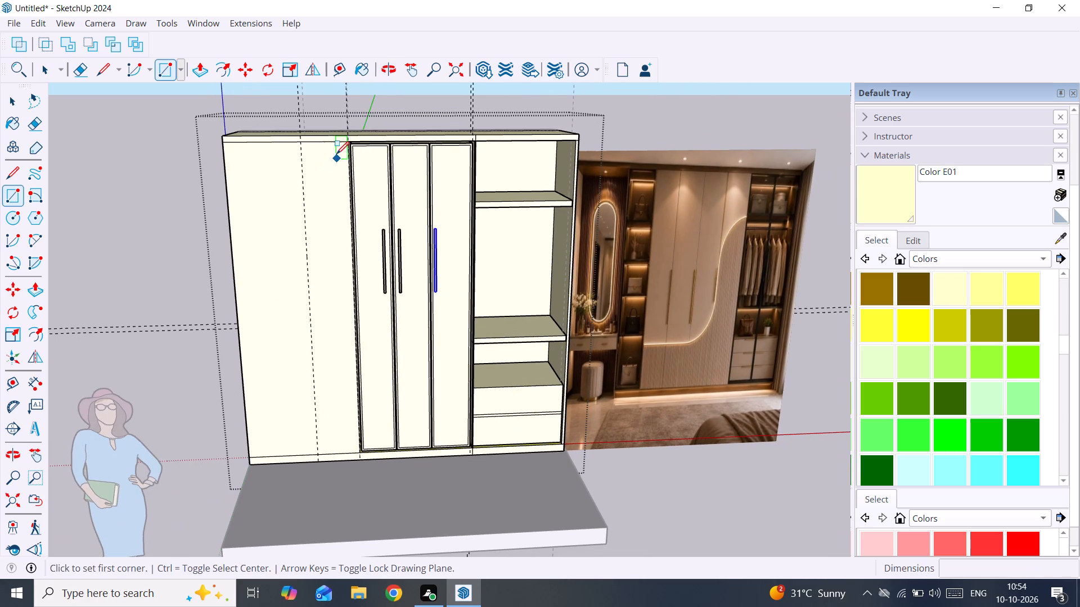
scroll(336, 154, "up", 10)
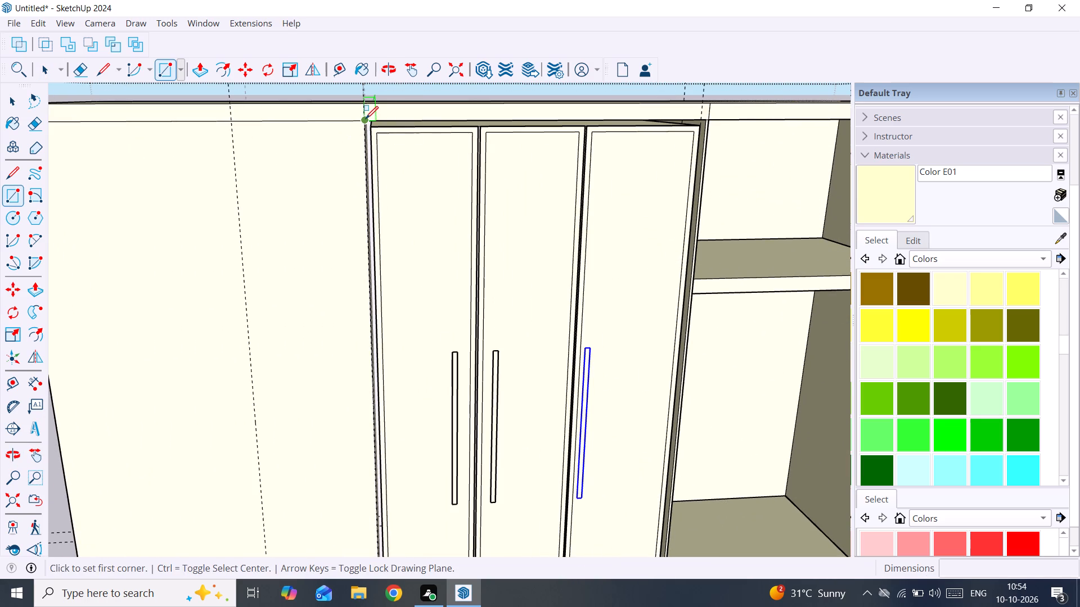
left_click(366, 119)
scroll(313, 431, "down", 8)
middle_click_drag(312, 431, 315, 245)
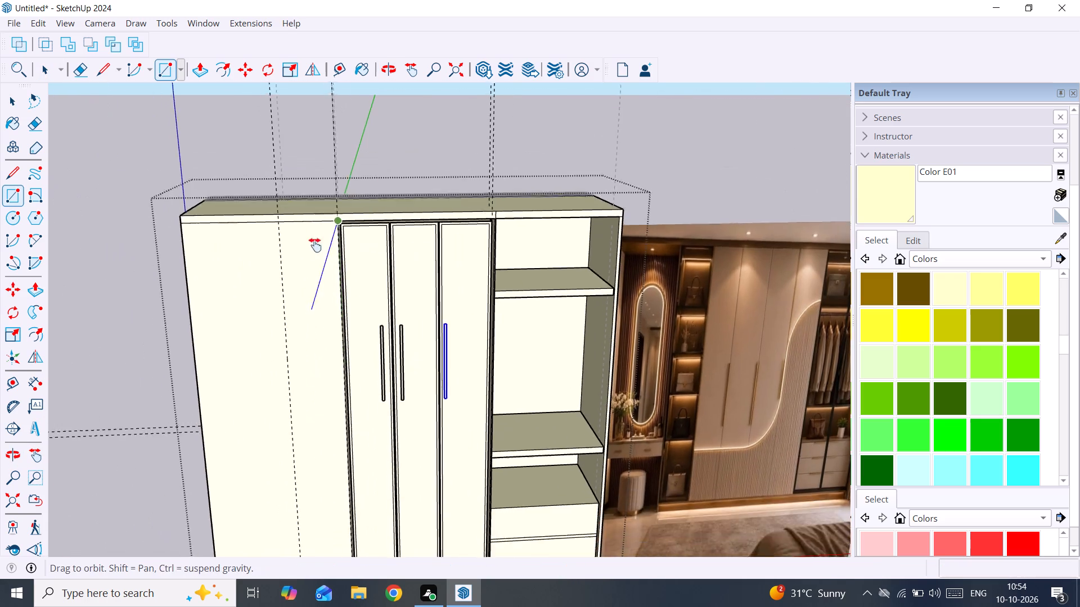
middle_click_drag(315, 245, 315, 180)
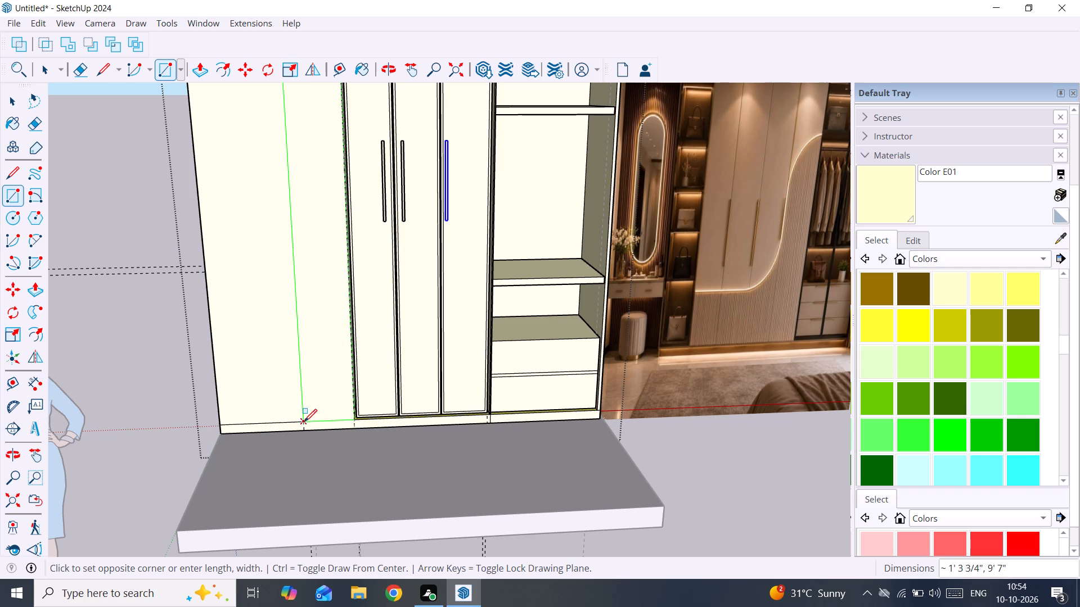
left_click(304, 422)
Push the new tall rectangle 2' 4" into the wardrobe to form an open niche beside the doors.
scroll(316, 357, "down", 3)
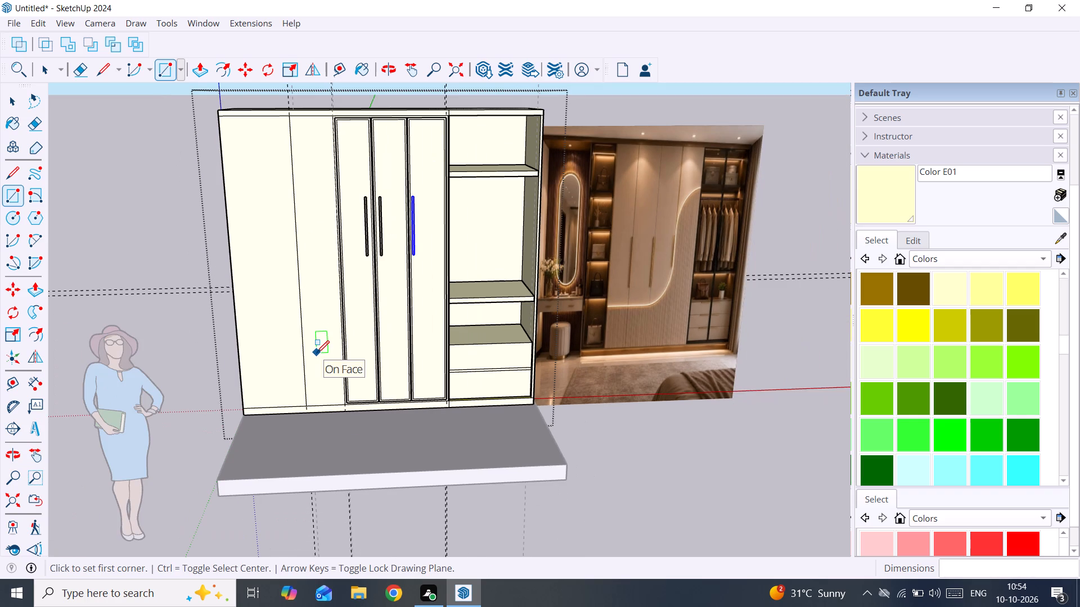
middle_click_drag(317, 353, 328, 372, "shift")
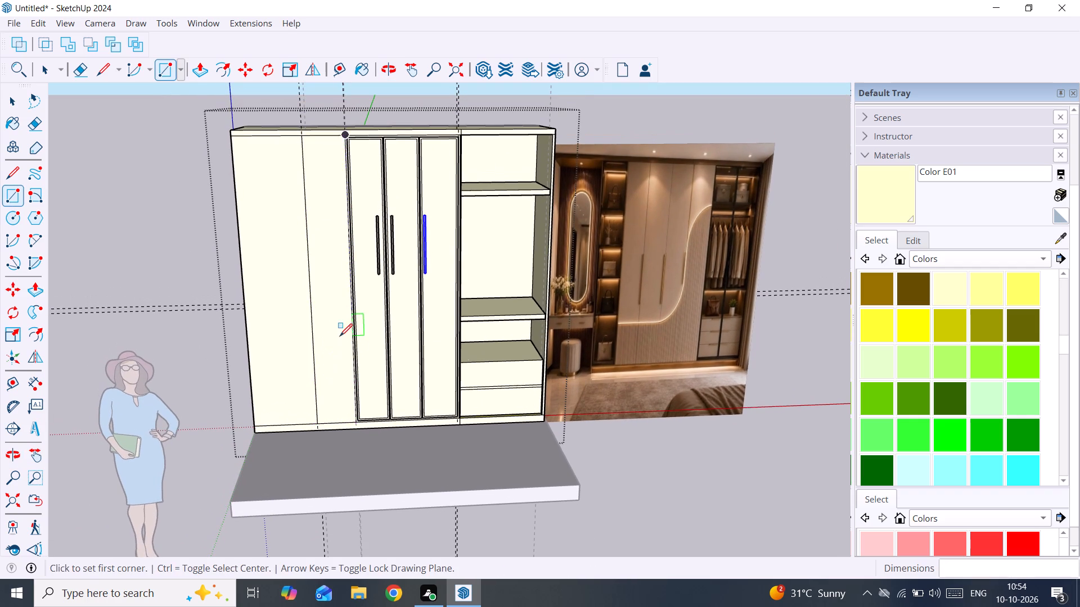
key("space")
double_click(337, 336)
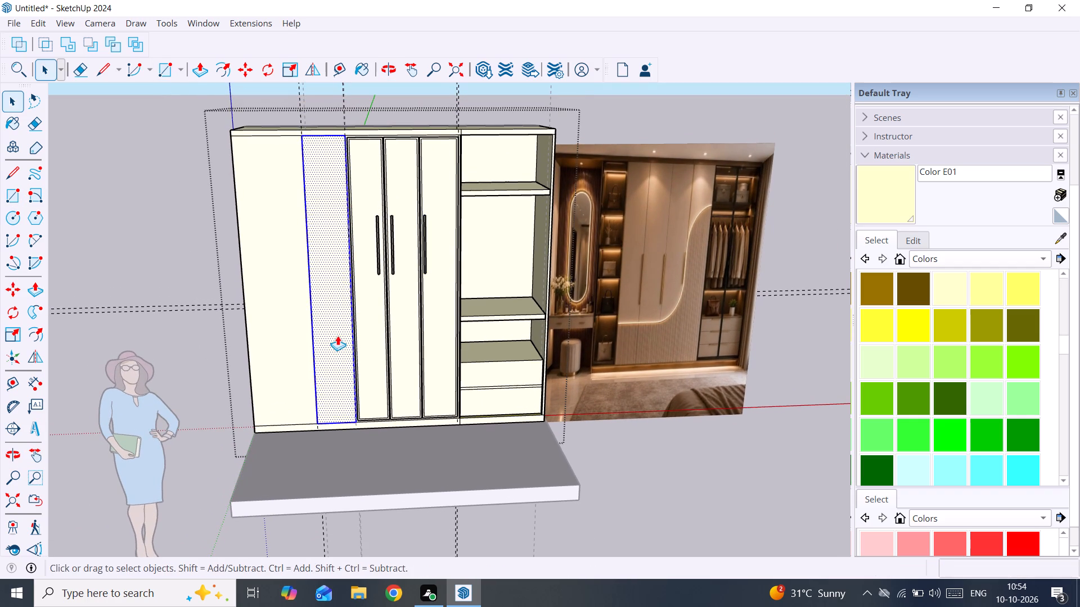
key("p")
left_click(337, 336)
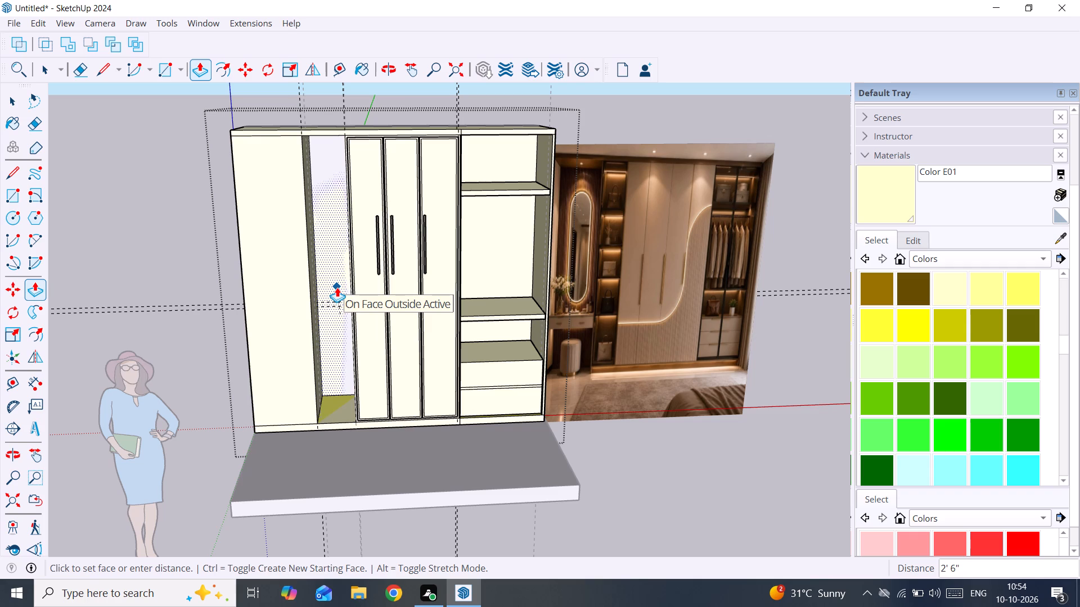
type("2'")
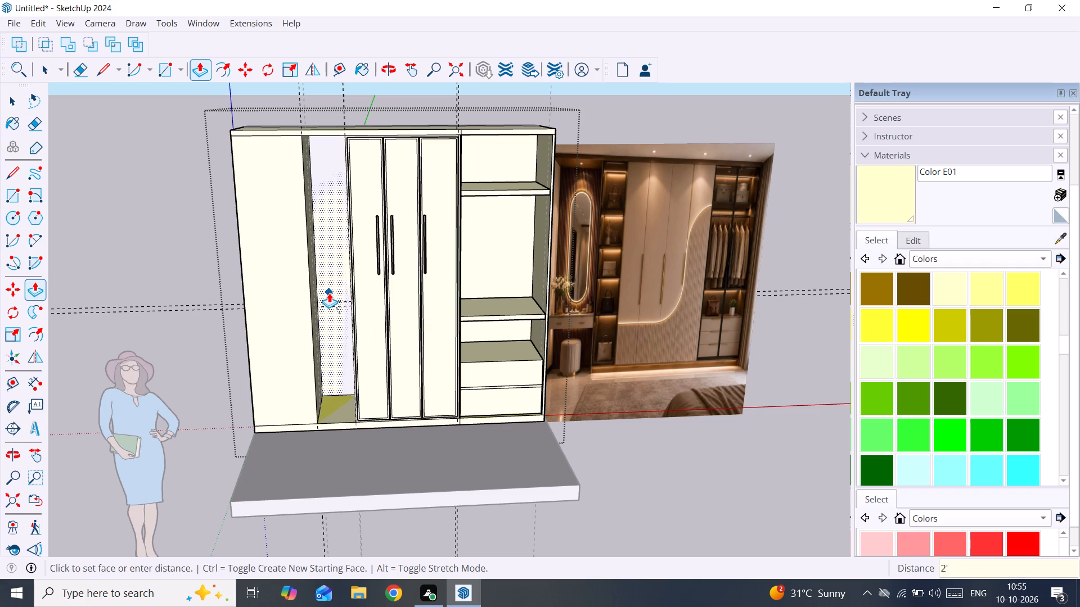
type("4\"")
key("Return")
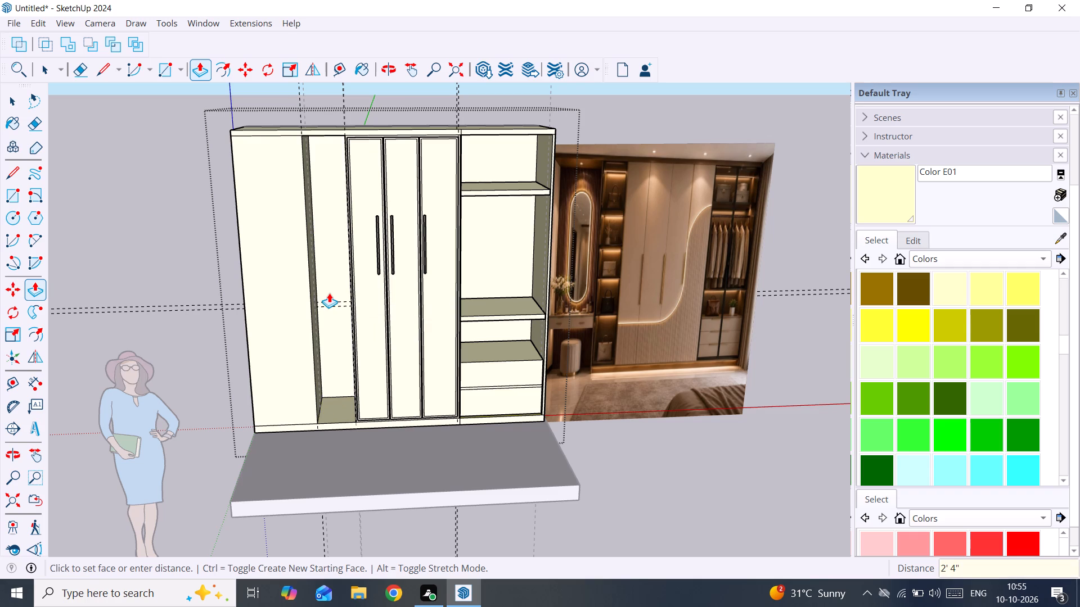
scroll(326, 406, "up", 1)
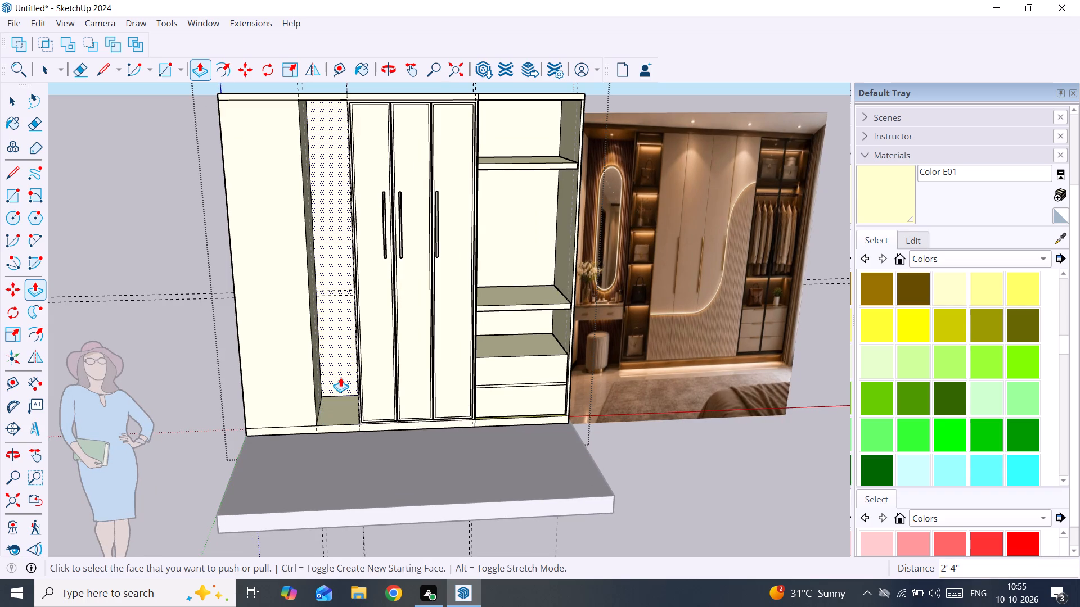
key("space")
Examine the open niche beside the doors from several angles, alongside the shelving in the reference image.
scroll(331, 202, "up", 1)
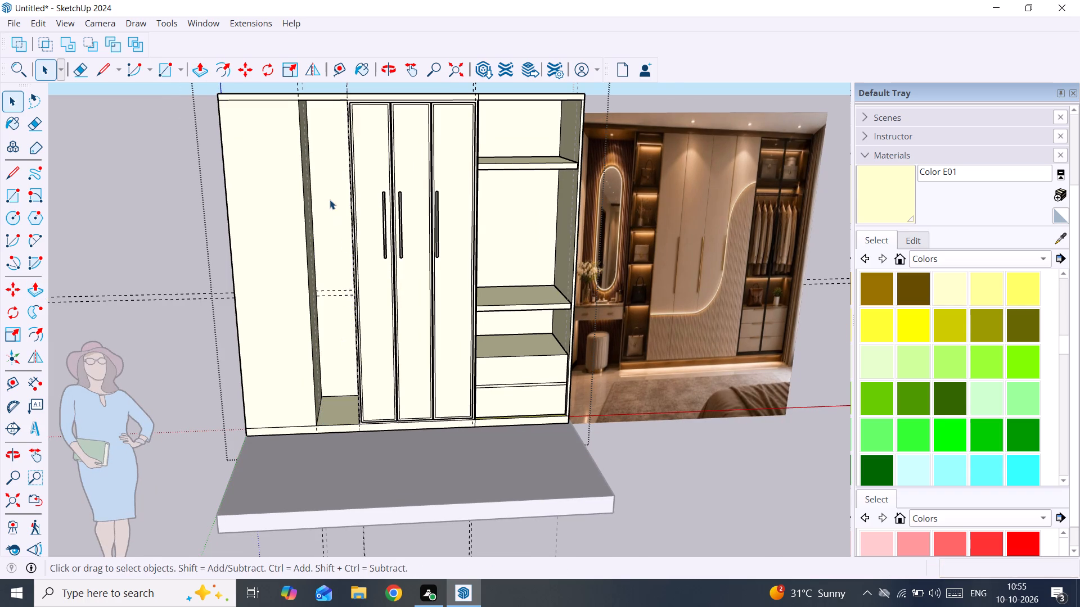
scroll(330, 200, "up", 1)
scroll(330, 200, "down", 2)
middle_click_drag(330, 200, 410, 188)
scroll(350, 160, "up", 2)
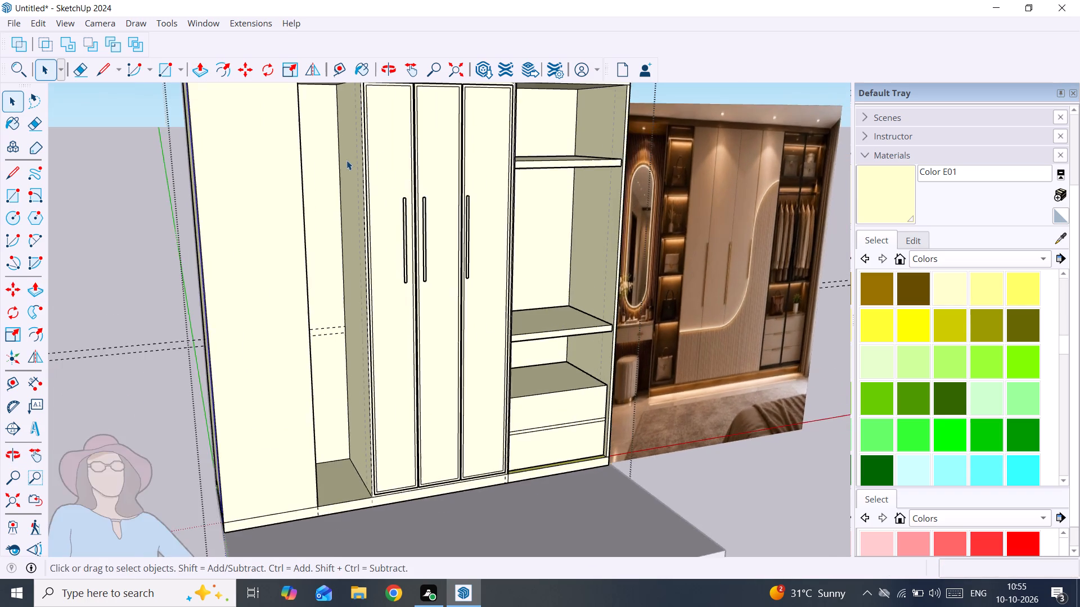
scroll(342, 161, "up", 4)
scroll(342, 161, "down", 2)
middle_click_drag(305, 165, 231, 153)
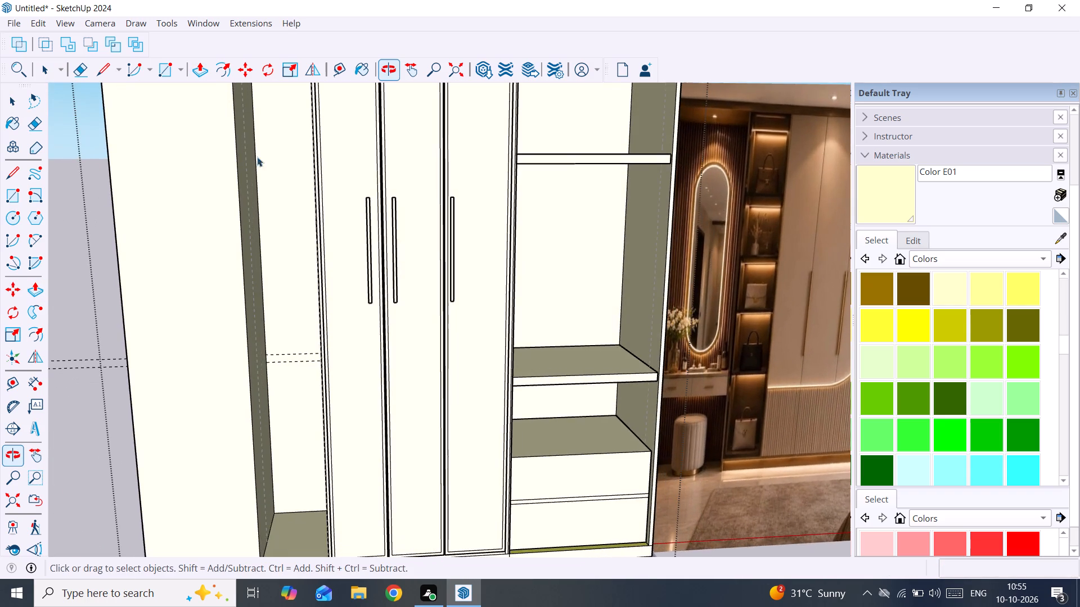
scroll(290, 160, "down", 3)
middle_click_drag(290, 161, 341, 248, "shift")
middle_click_drag(367, 251, 376, 249)
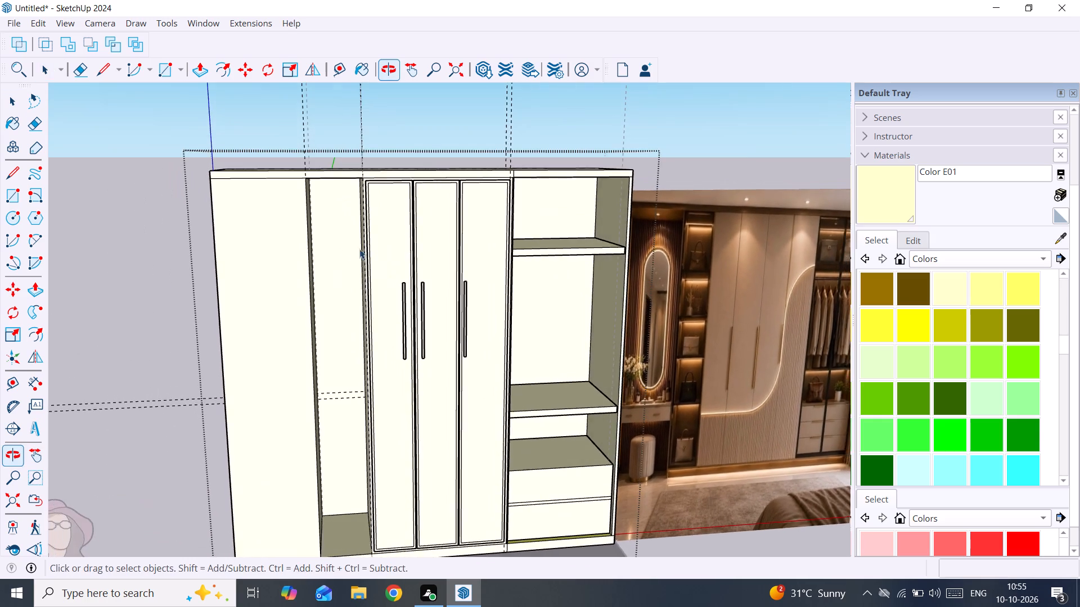
scroll(347, 249, "up", 5)
middle_click_drag(331, 241, 305, 225)
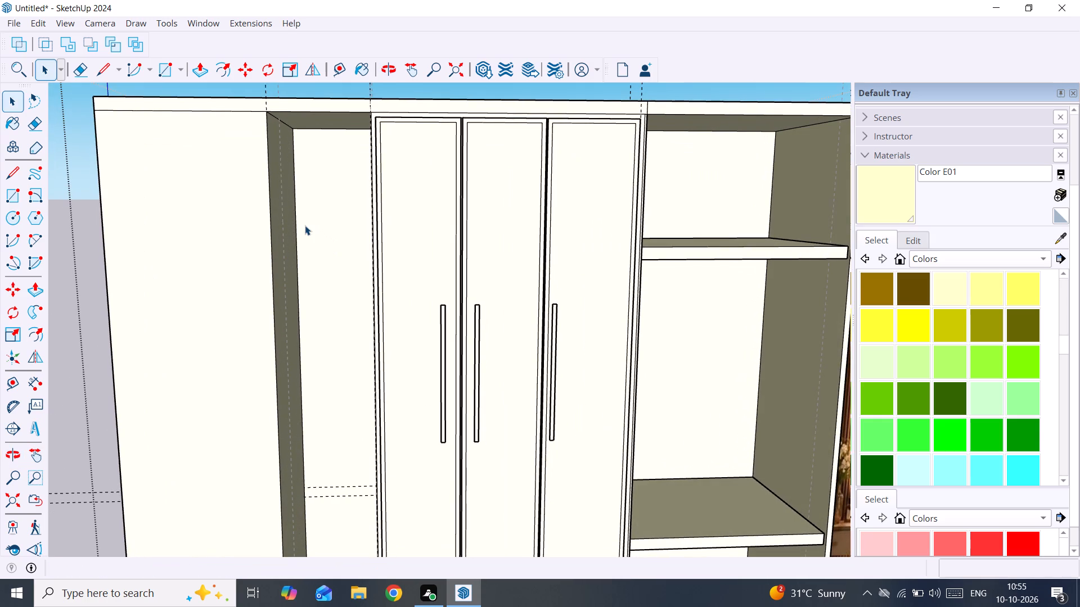
Draw a shelf rectangle about 1 1/8" high and 1' 3 3/4" wide across the upper back of the niche and group it.
key("r")
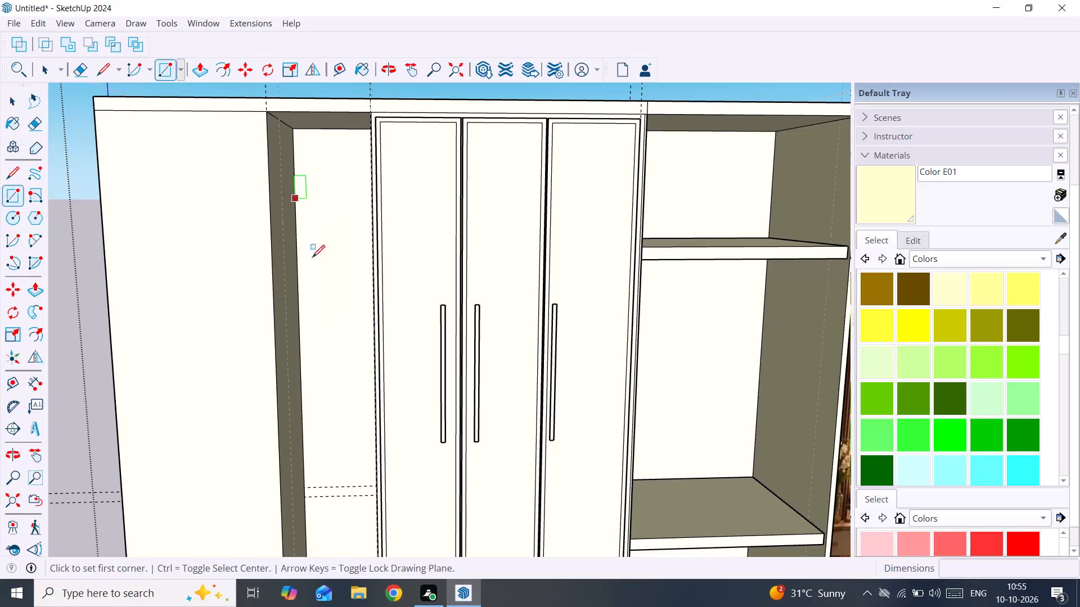
scroll(323, 456, "down", 3)
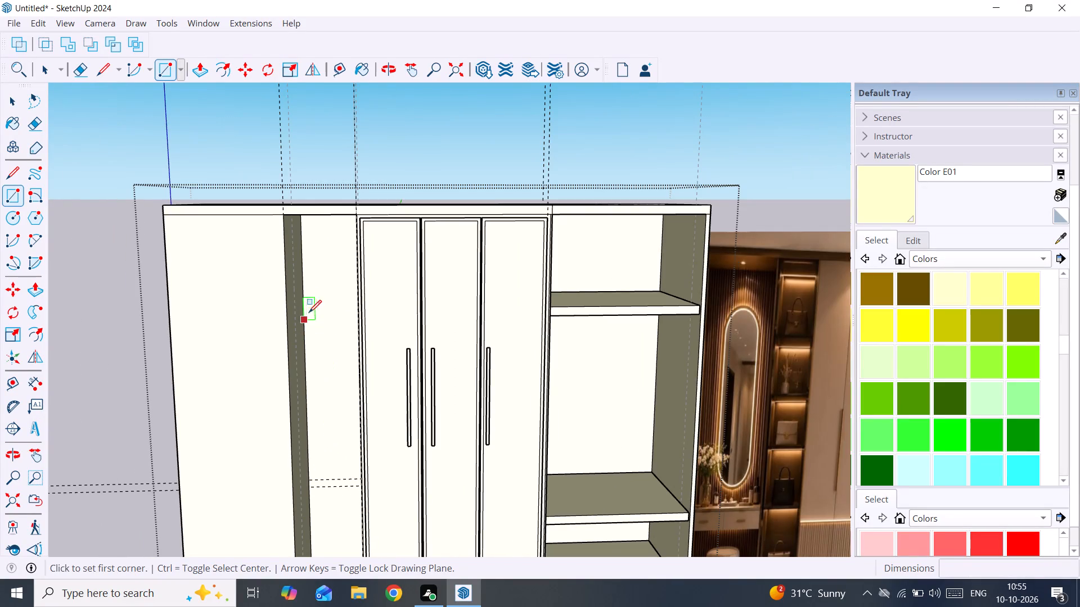
scroll(311, 301, "up", 7)
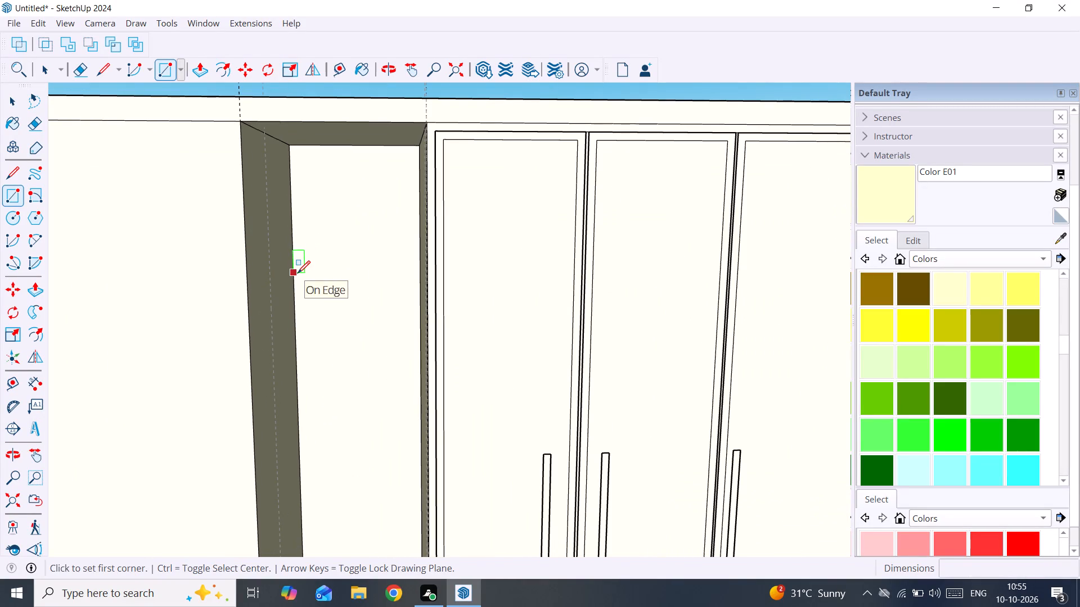
left_click(298, 273)
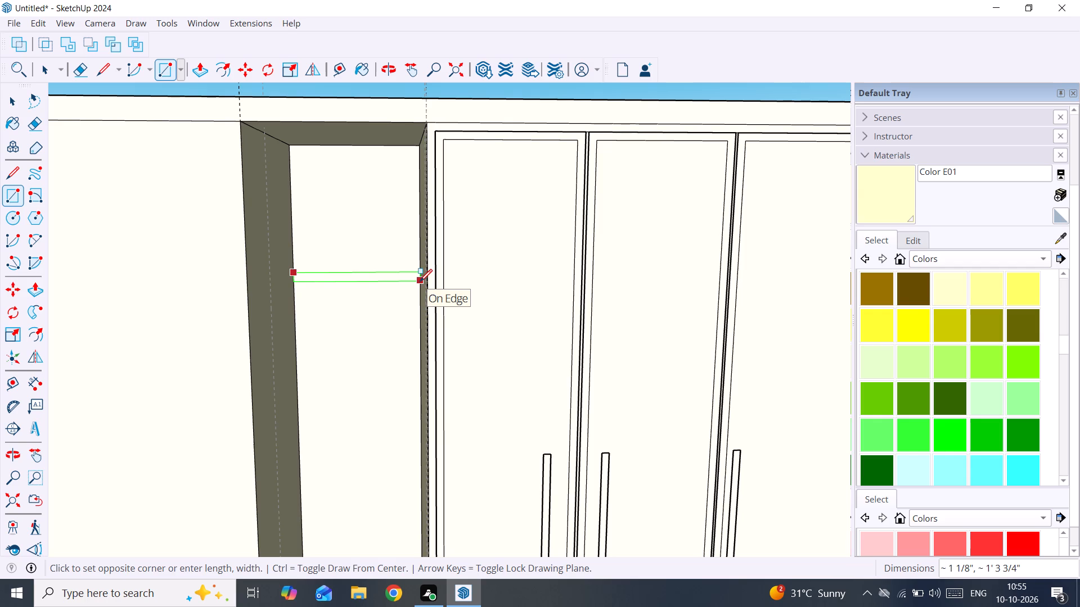
left_click(420, 282)
key("space")
double_click(413, 278)
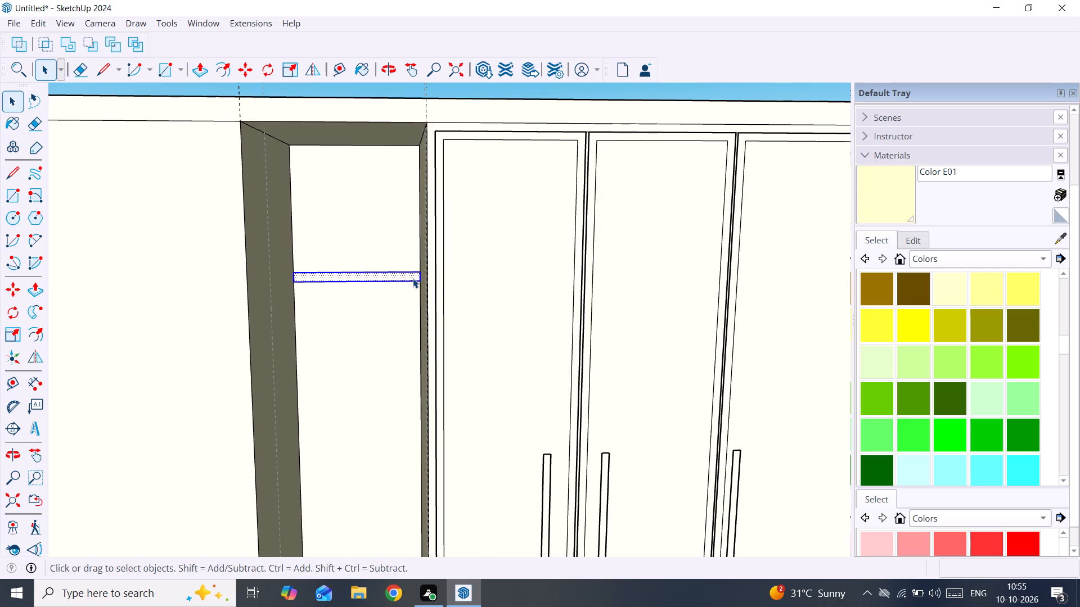
right_click(413, 278)
left_click(470, 407)
Convert the grouped shelf rectangle in the niche into a component with the default settings.
left_click(400, 274)
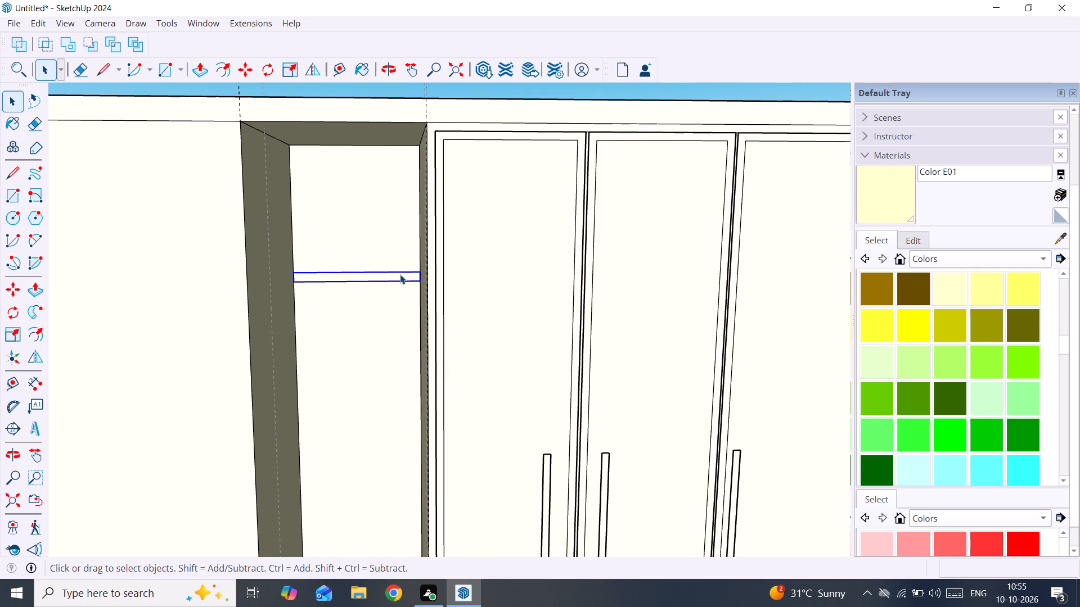
right_click(400, 274)
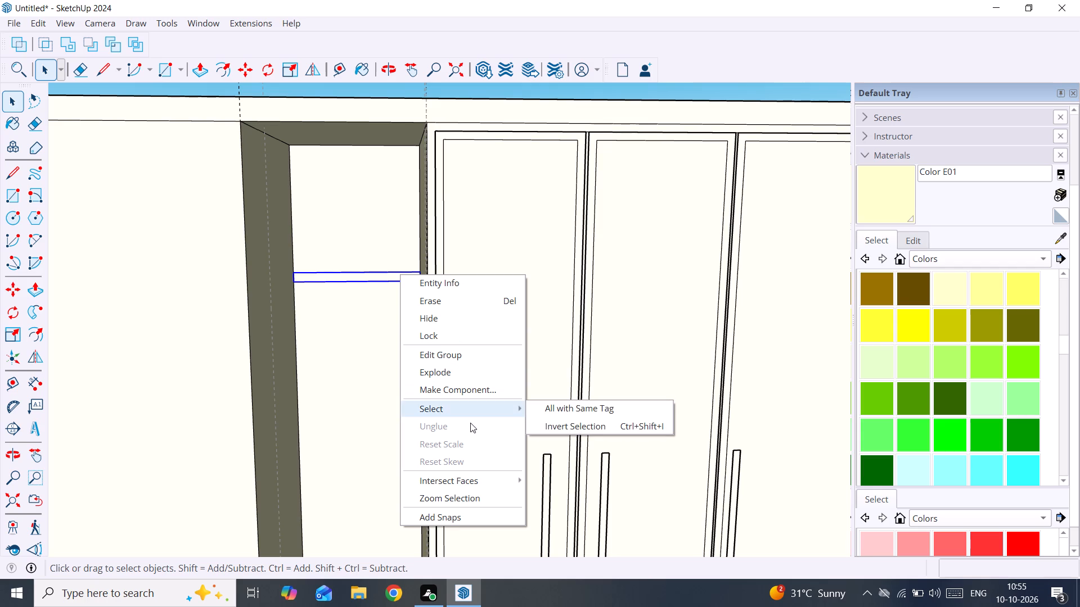
left_click(454, 384)
left_click(453, 384)
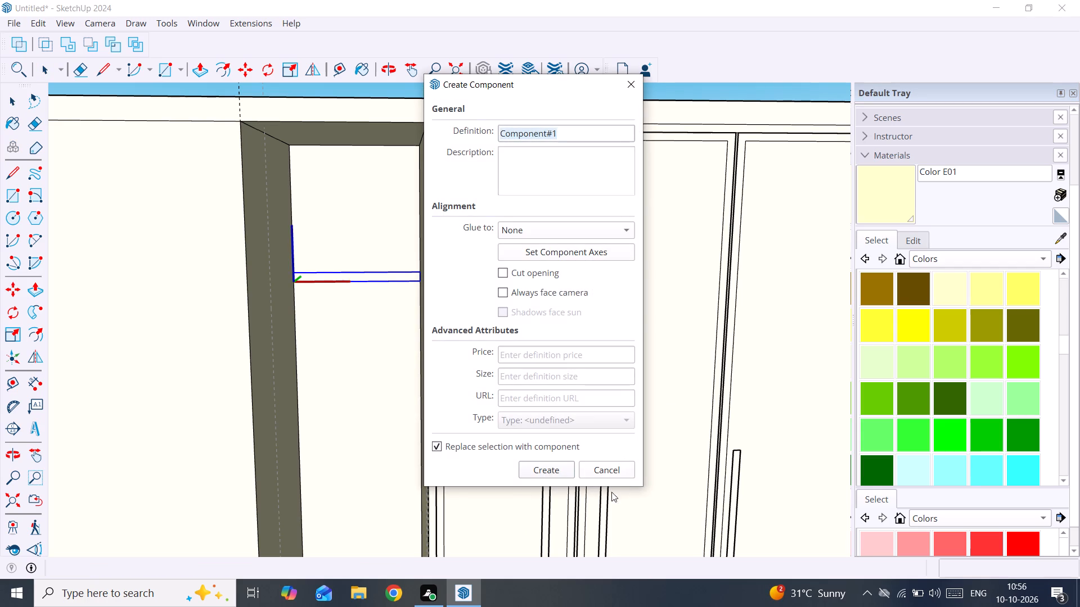
left_click(564, 468)
scroll(356, 308, "up", 4)
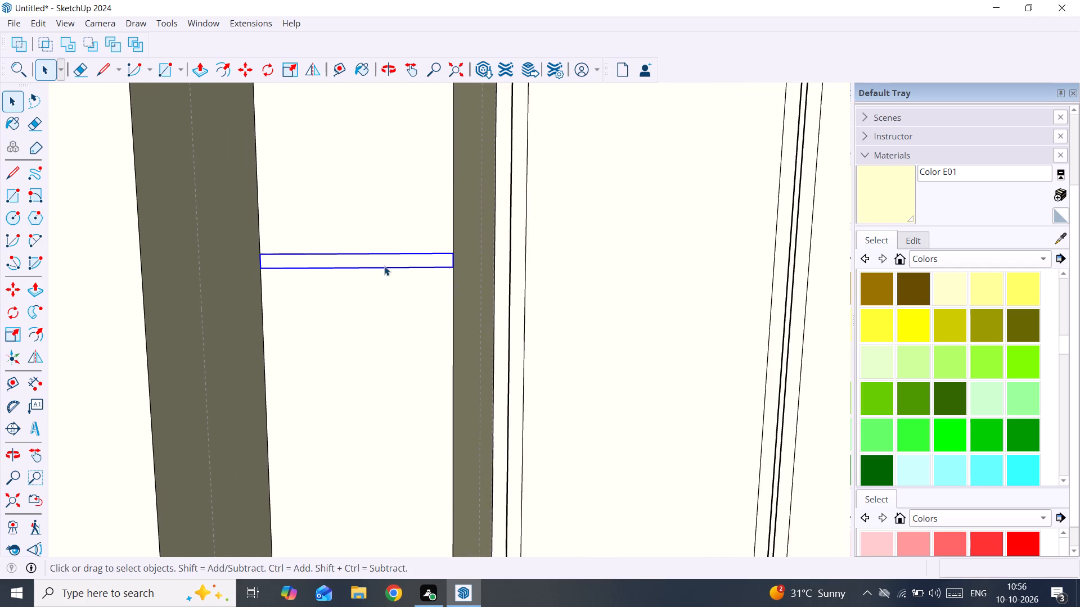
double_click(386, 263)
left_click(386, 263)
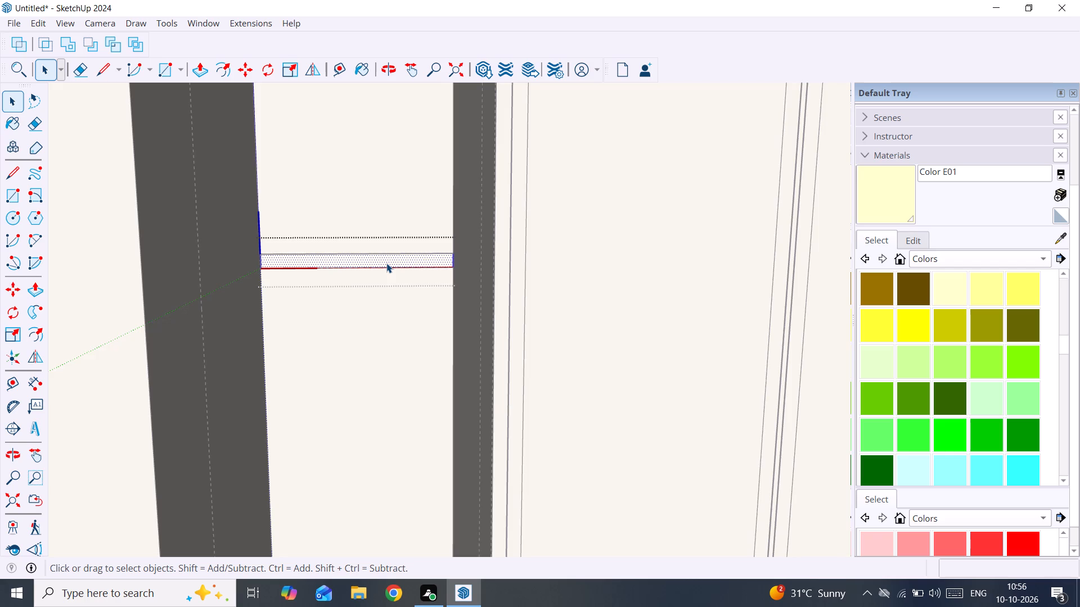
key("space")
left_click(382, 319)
Copy the shelf component straight down the niche at about 1' 6 7/16" spacing, making four copies.
scroll(378, 291, "down", 8)
left_click(387, 273)
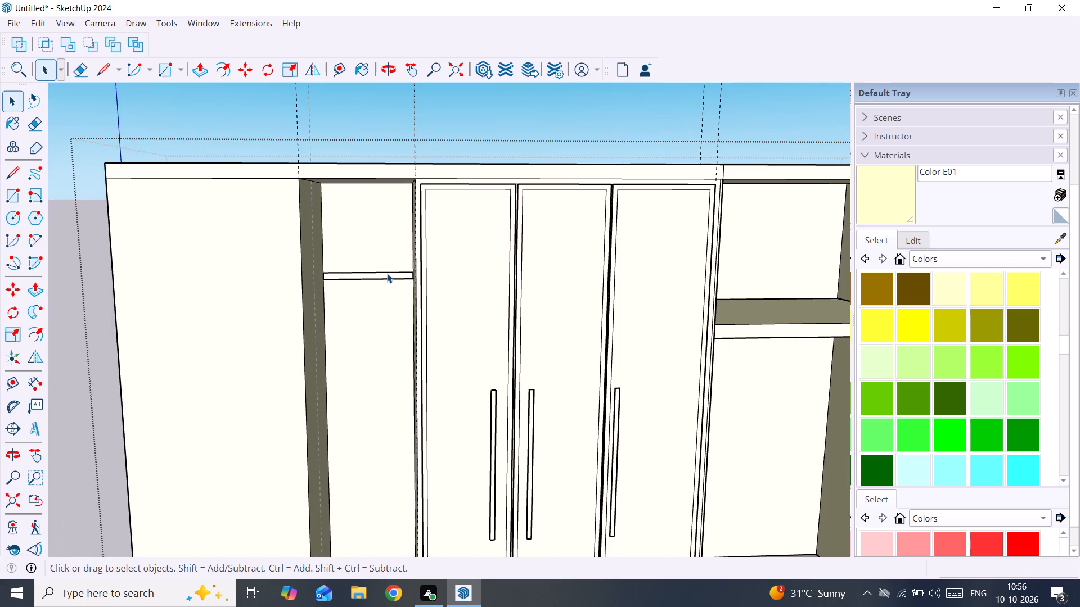
left_click(387, 273)
left_click(388, 277)
key("m")
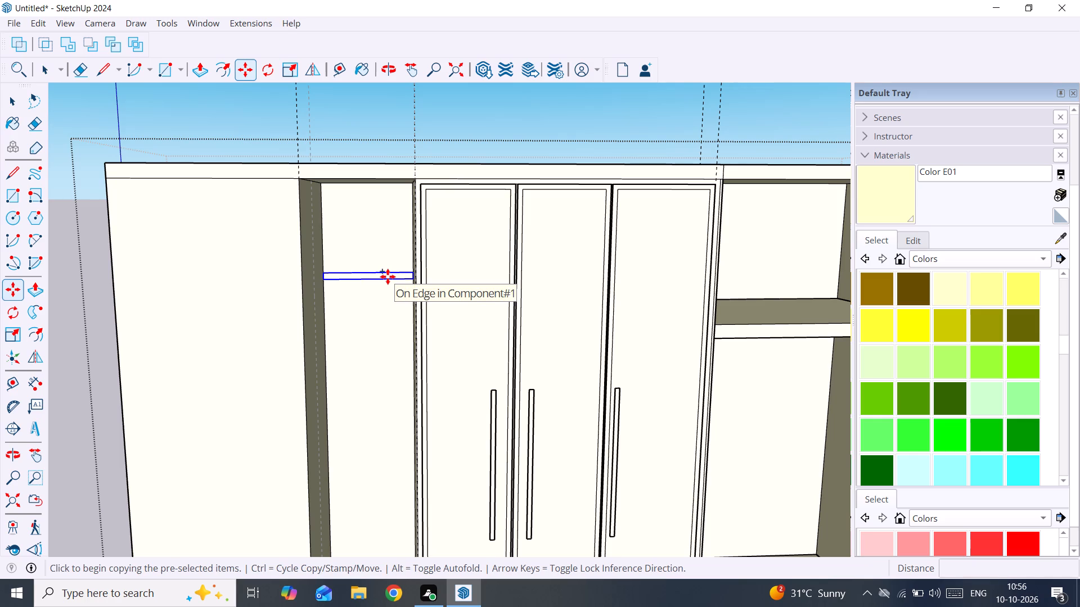
left_click(388, 277)
scroll(368, 424, "down", 4)
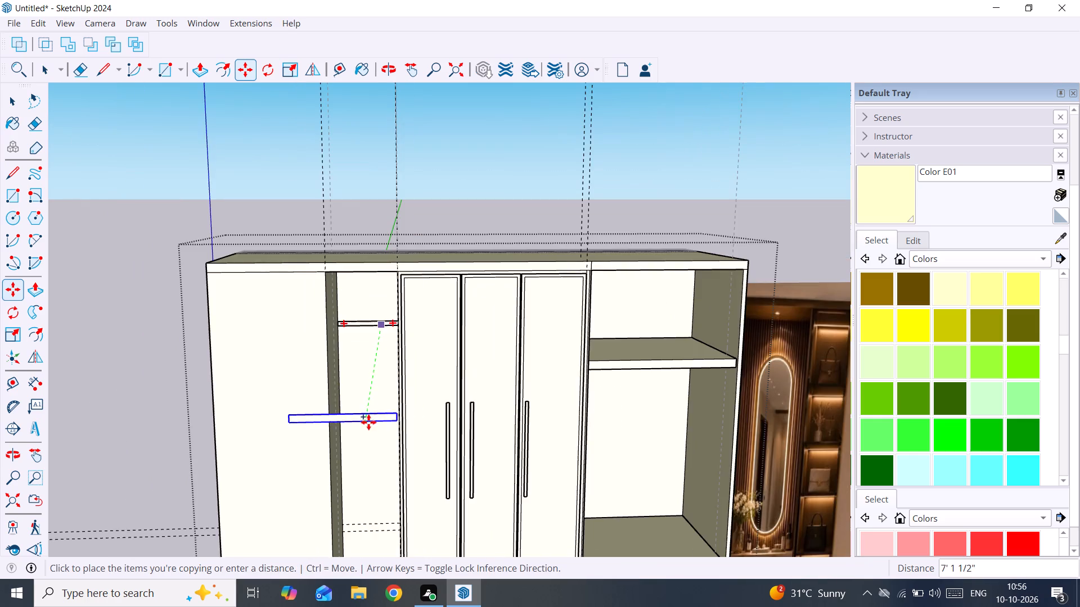
key("Up")
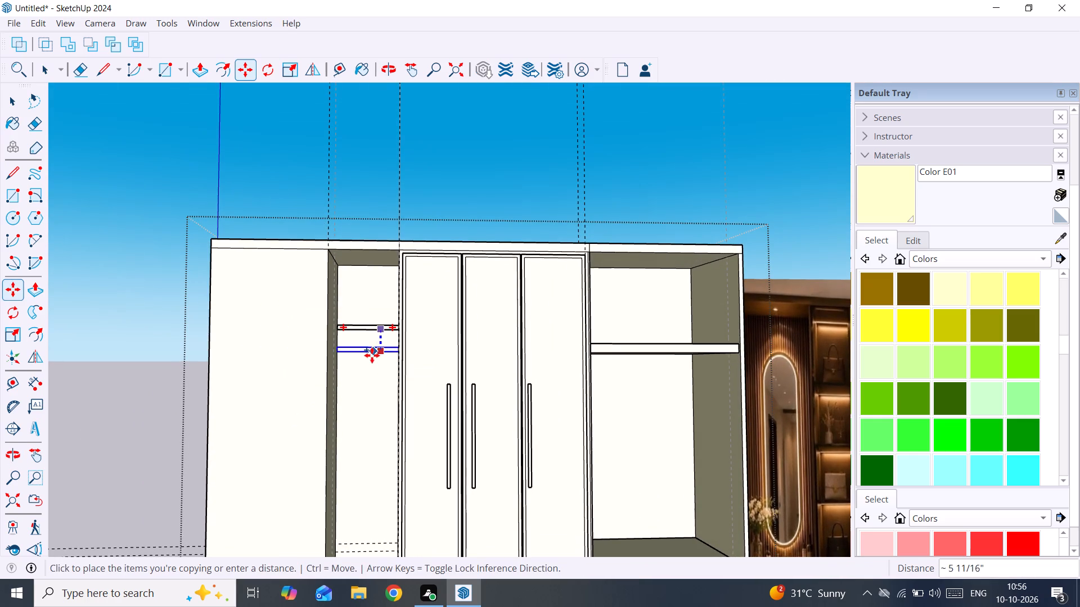
scroll(370, 390, "down", 6)
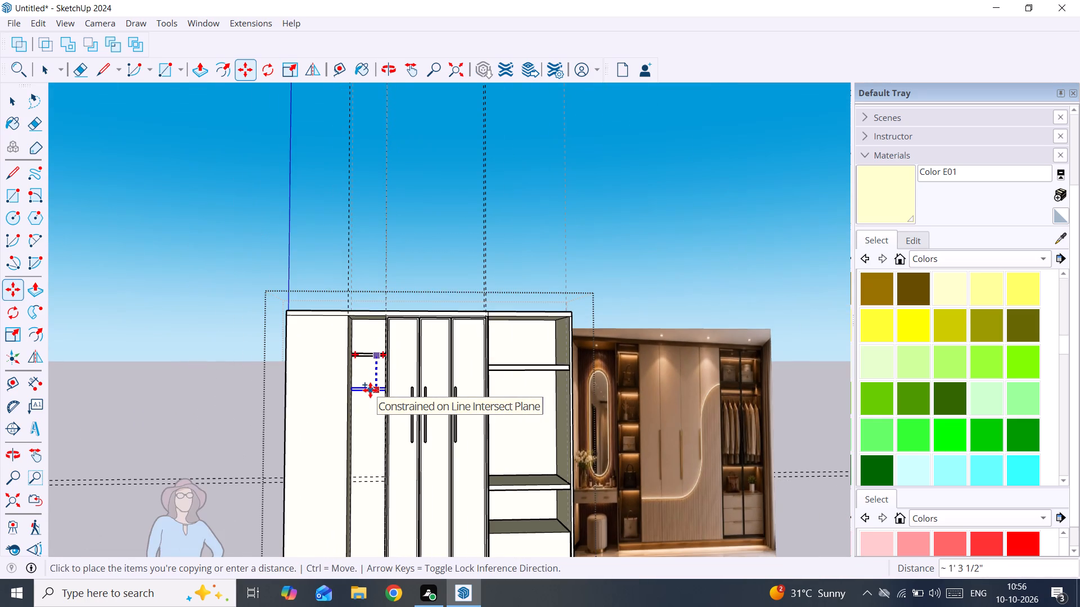
middle_click_drag(370, 391, 361, 350, "shift")
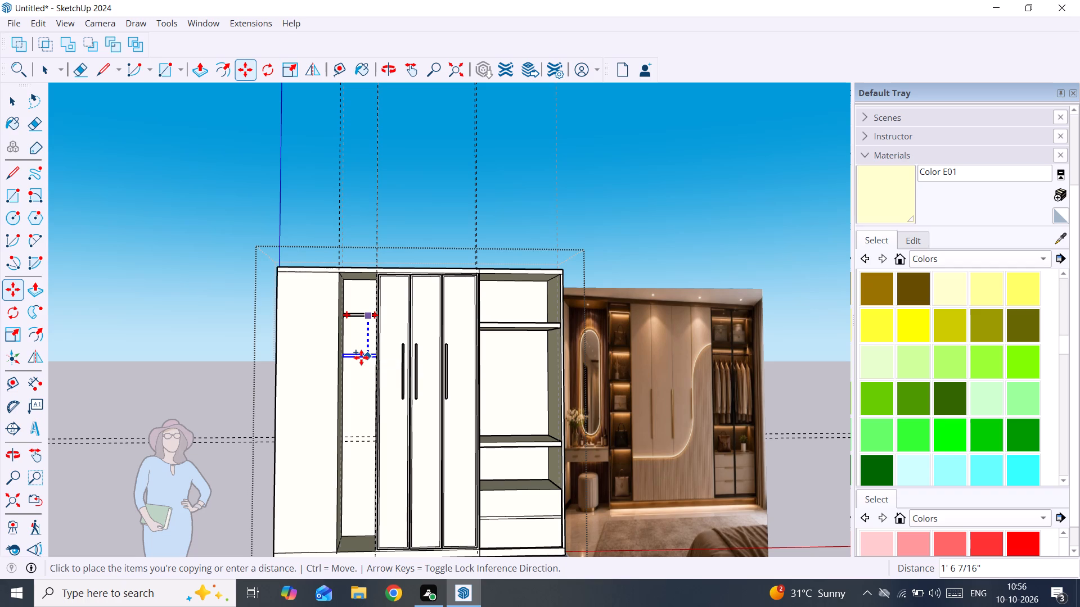
left_click(361, 357)
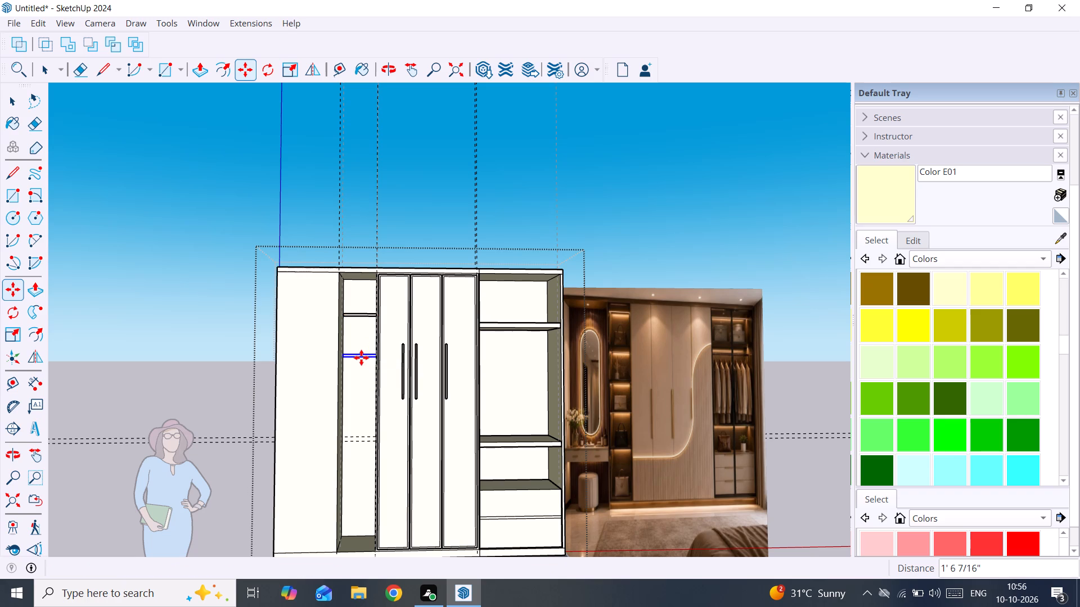
key("shift+asterisk")
key("4")
key("Return")
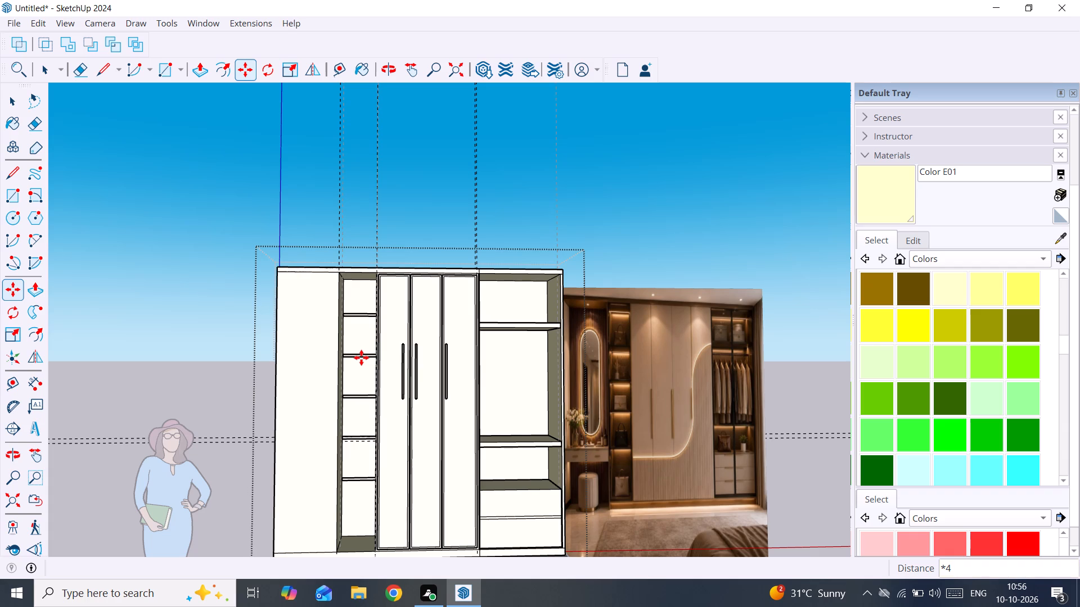
Extrude the upper shelf component's front face about 2' 2 7/8" toward the niche opening and close the component.
scroll(361, 357, "up", 3)
scroll(360, 272, "up", 6)
middle_click_drag(360, 300, 362, 356)
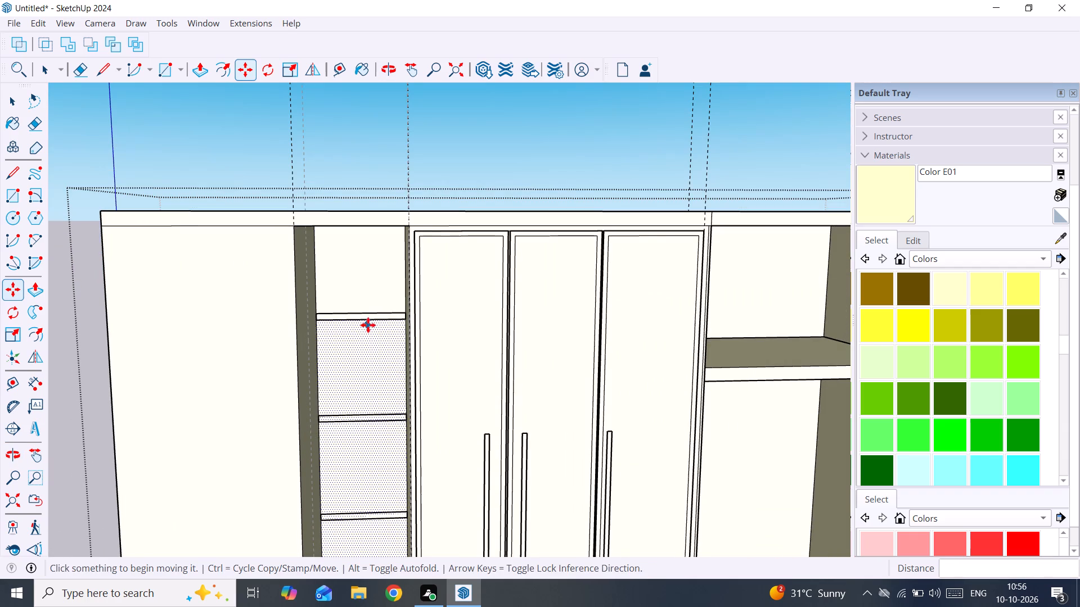
key("v")
key("space")
left_click(371, 314)
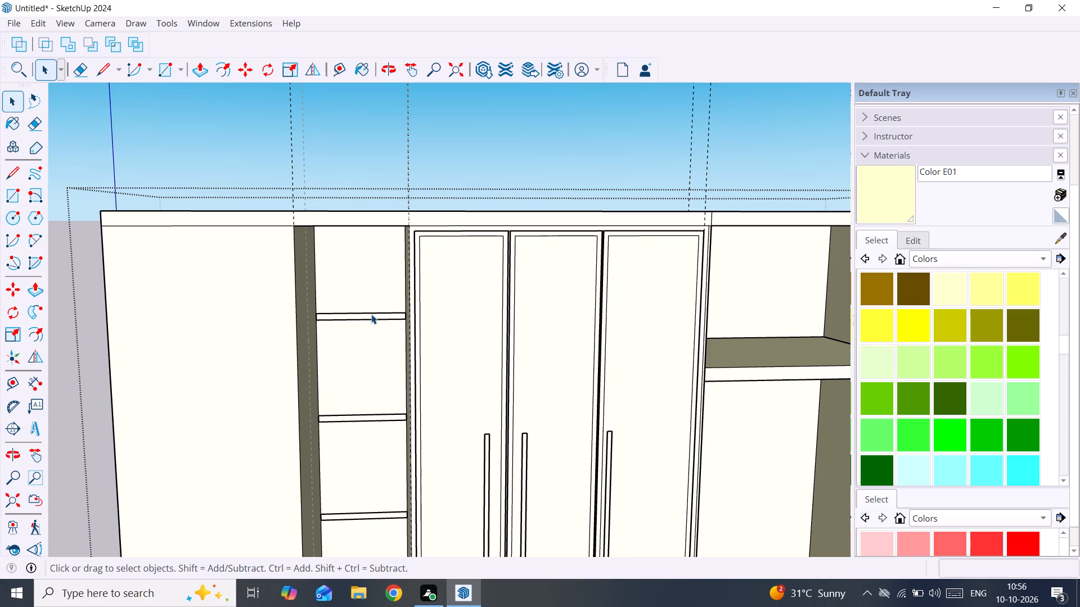
double_click(371, 314)
triple_click(371, 315)
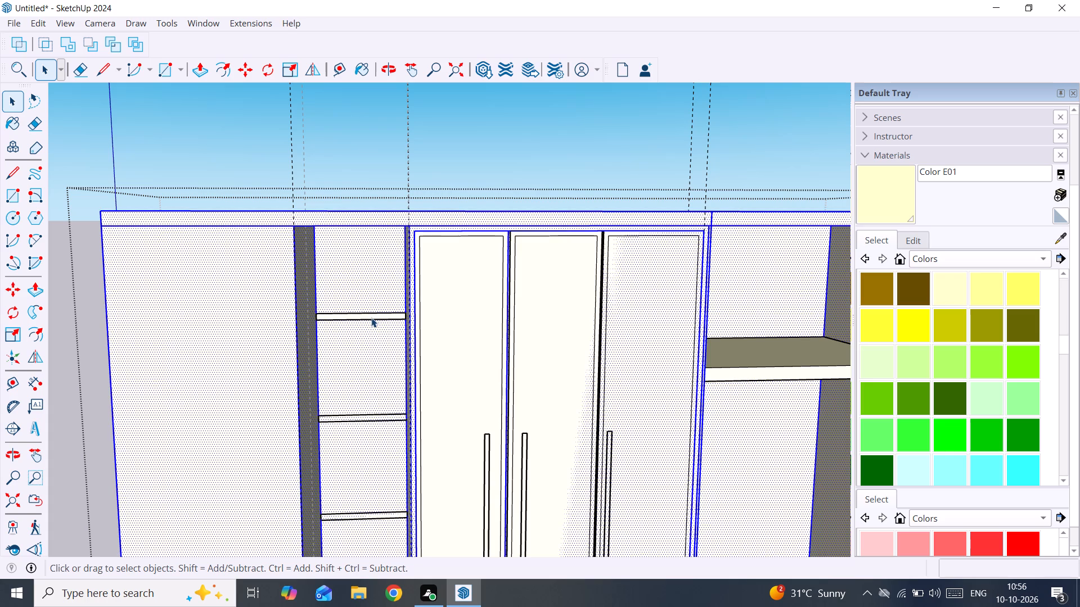
key("space")
double_click(371, 318)
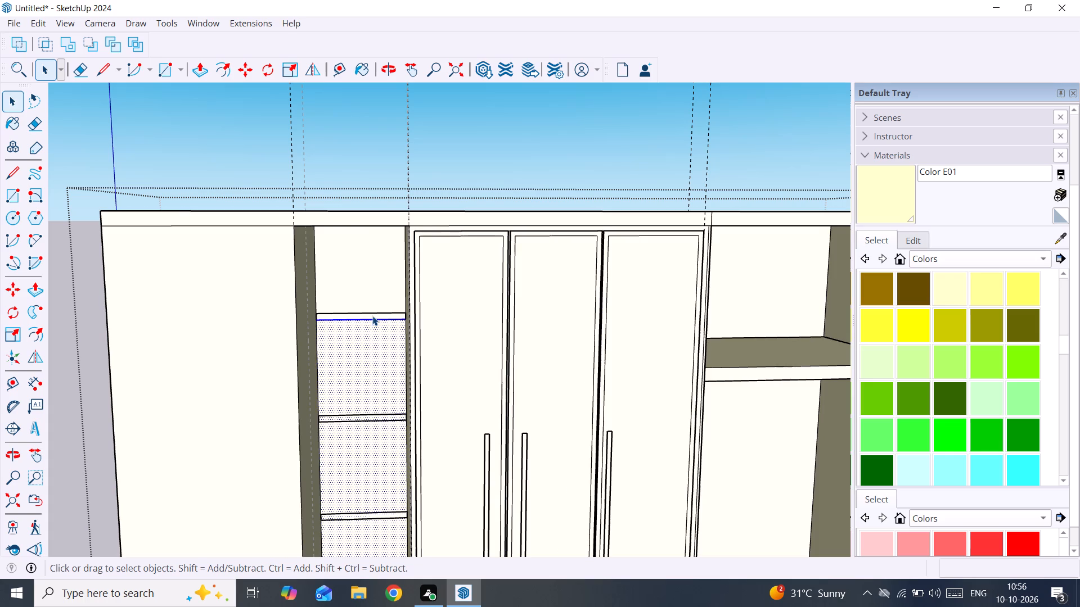
left_click(372, 316)
double_click(372, 316)
left_click(372, 316)
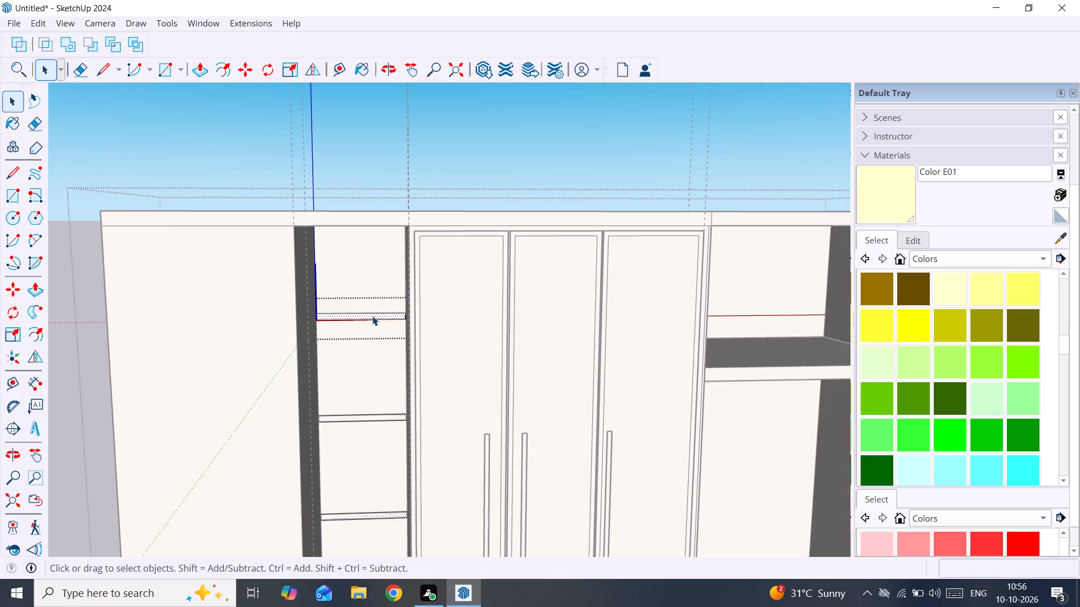
key("p")
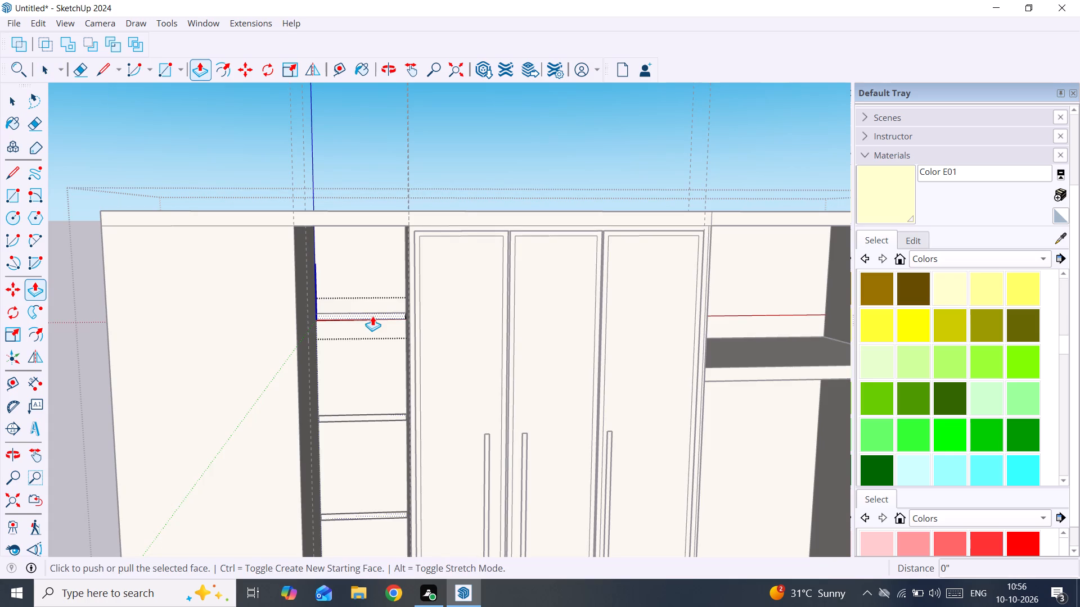
left_click(372, 316)
scroll(385, 336, "up", 3)
middle_click_drag(385, 336, 465, 354)
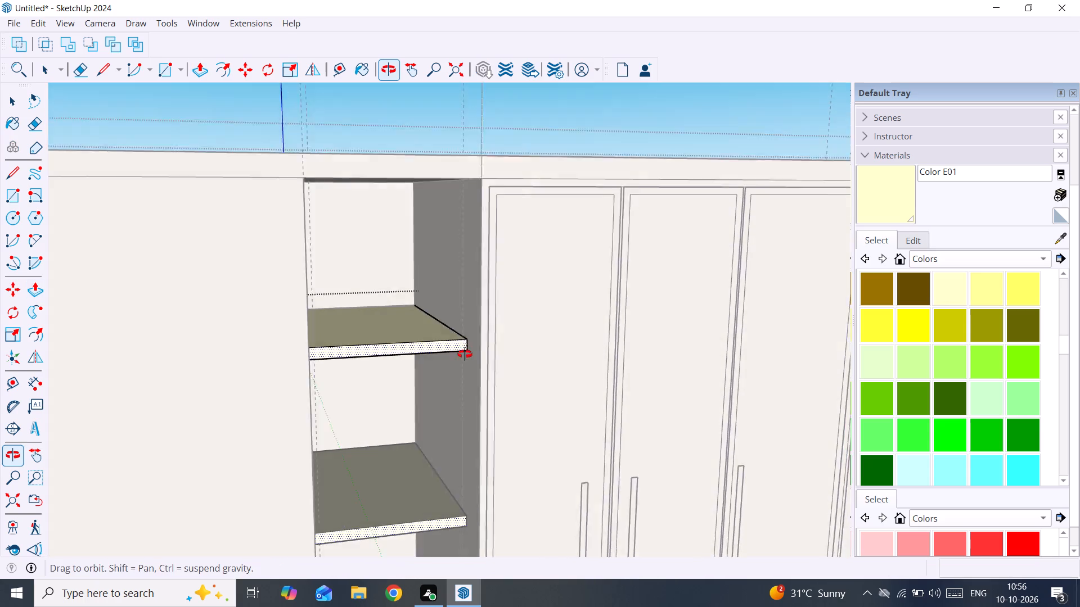
middle_click_drag(465, 354, 483, 359)
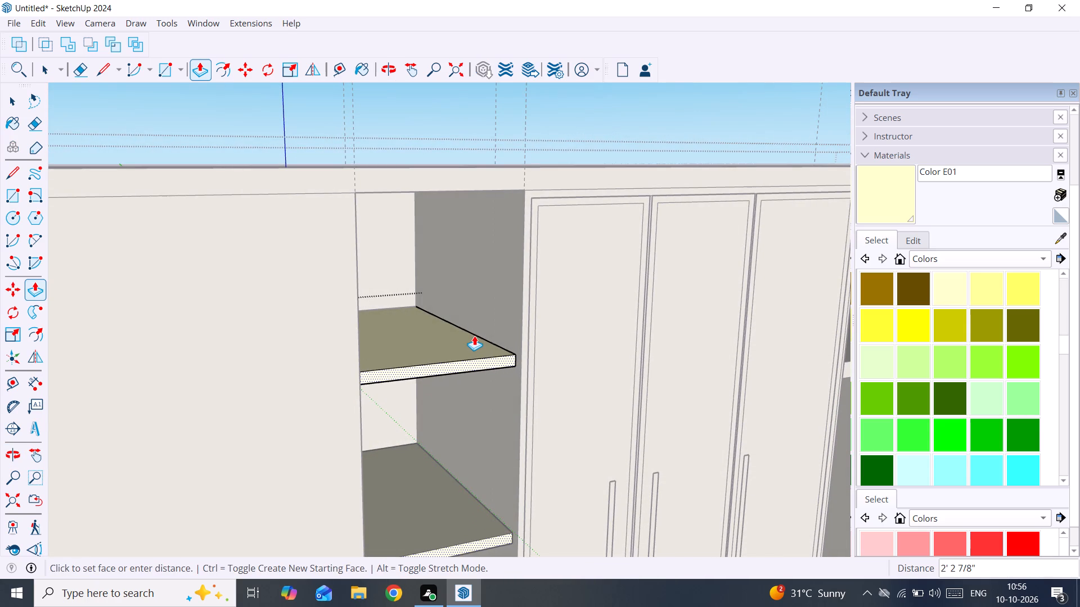
left_click(474, 336)
key("space")
scroll(474, 336, "down", 17)
middle_click_drag(512, 412, 411, 375, "shift")
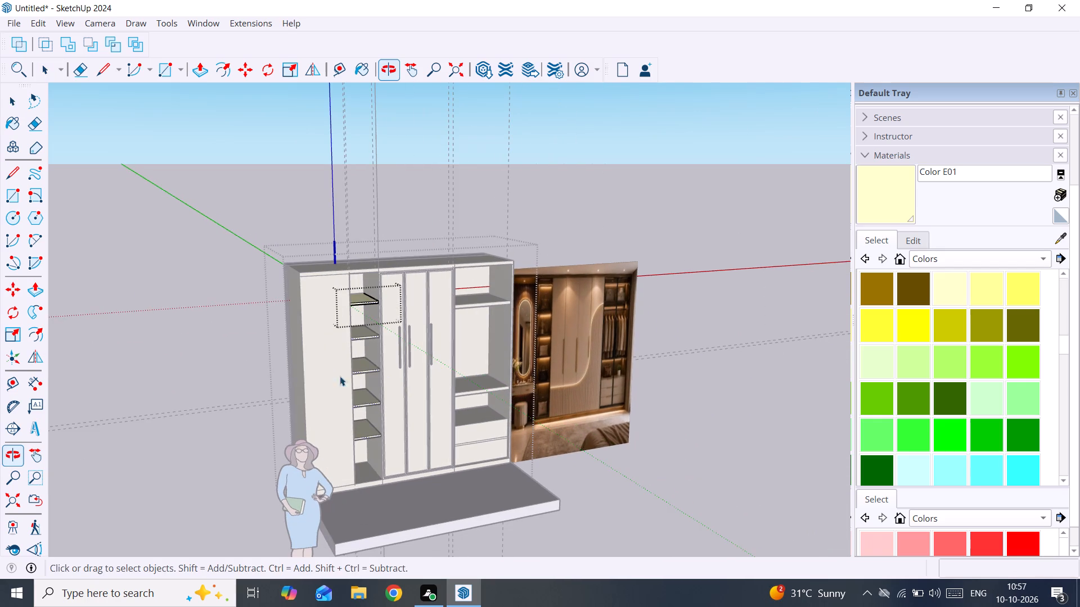
left_click(173, 372)
Examine the shelved niche and the whole wardrobe front against the reference image.
middle_click_drag(457, 324, 355, 311)
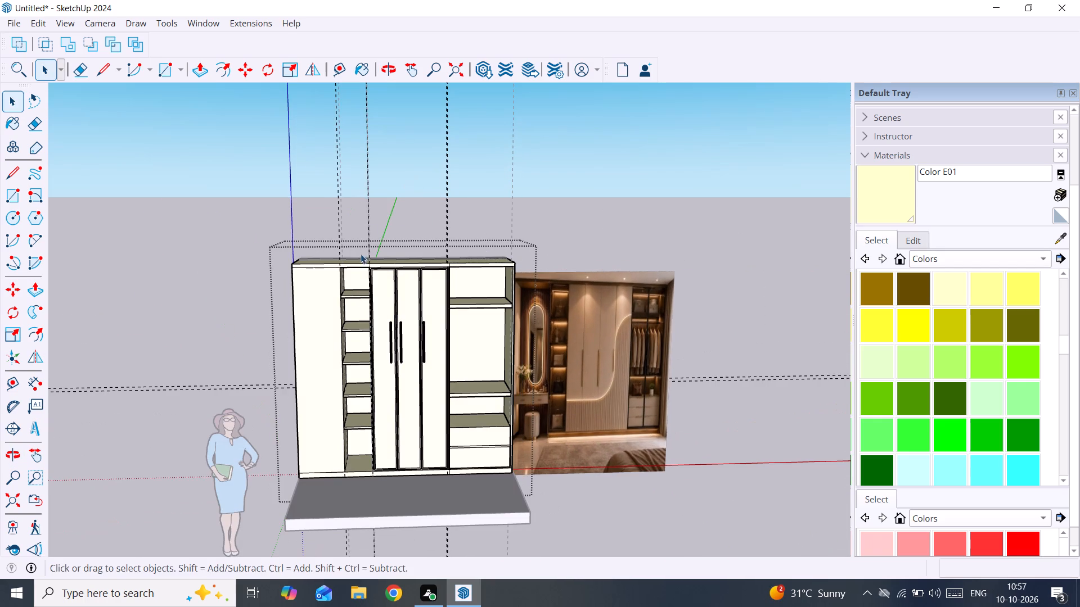
scroll(354, 272, "up", 4)
middle_click_drag(354, 272, 364, 259)
scroll(364, 259, "down", 3)
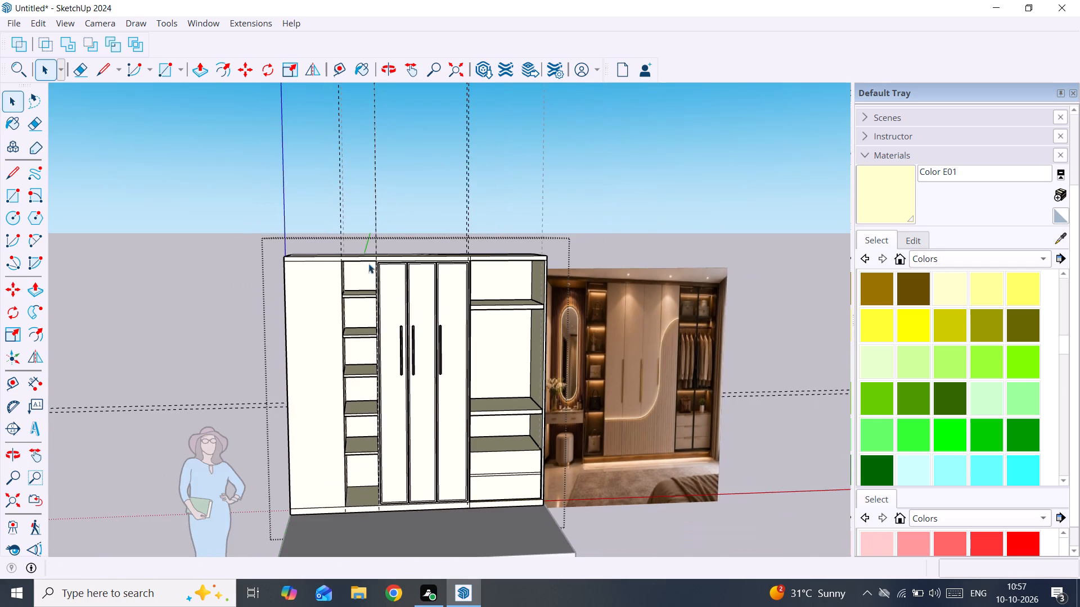
middle_click_drag(393, 319, 437, 267, "shift")
scroll(309, 298, "up", 2)
scroll(386, 268, "up", 3)
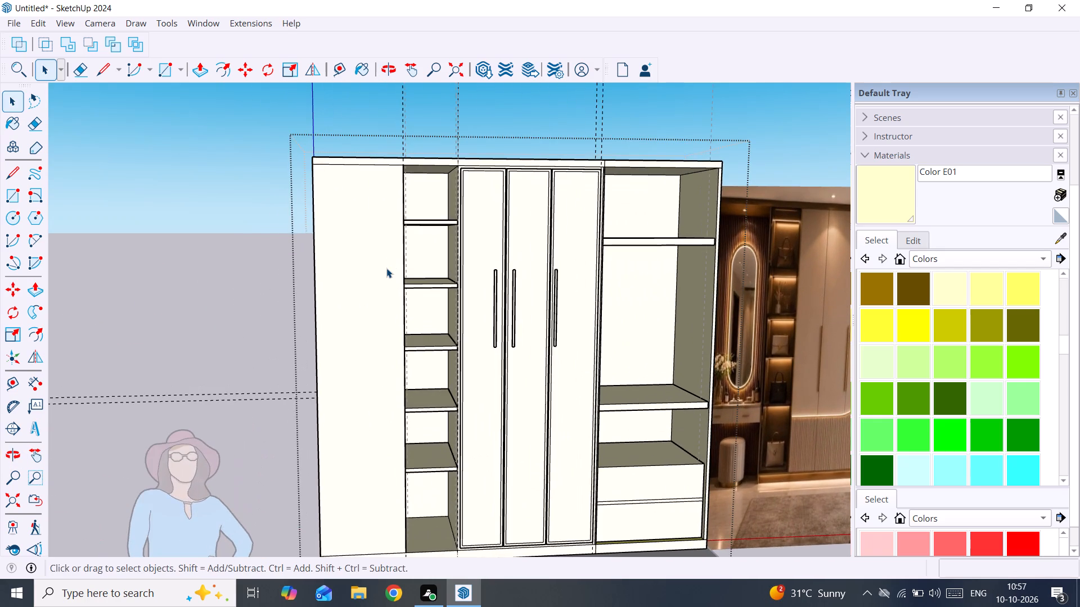
scroll(386, 268, "up", 1)
scroll(386, 268, "down", 2)
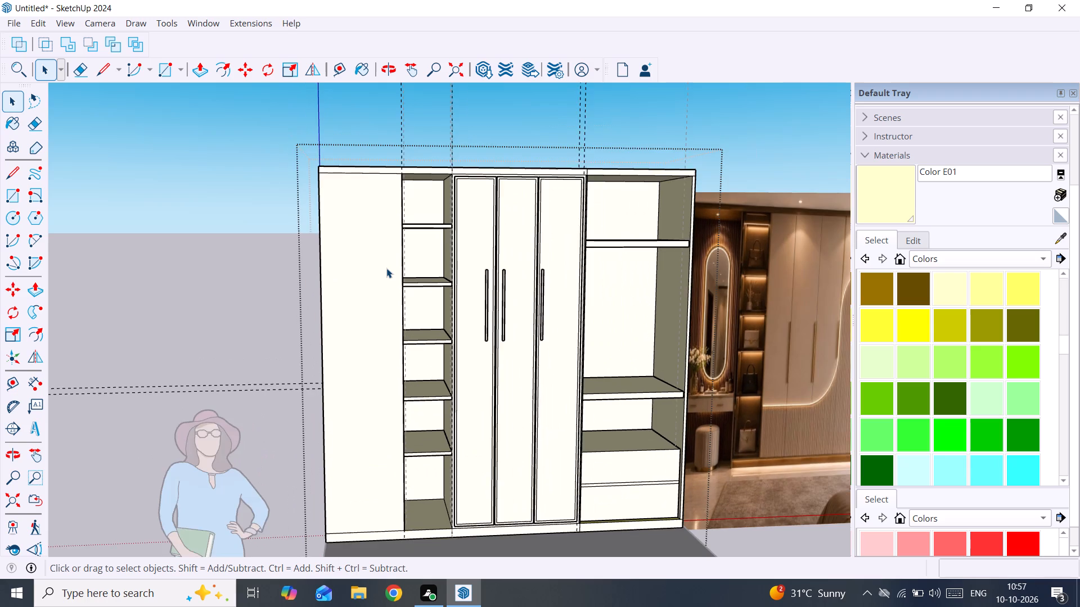
scroll(386, 268, "down", 1)
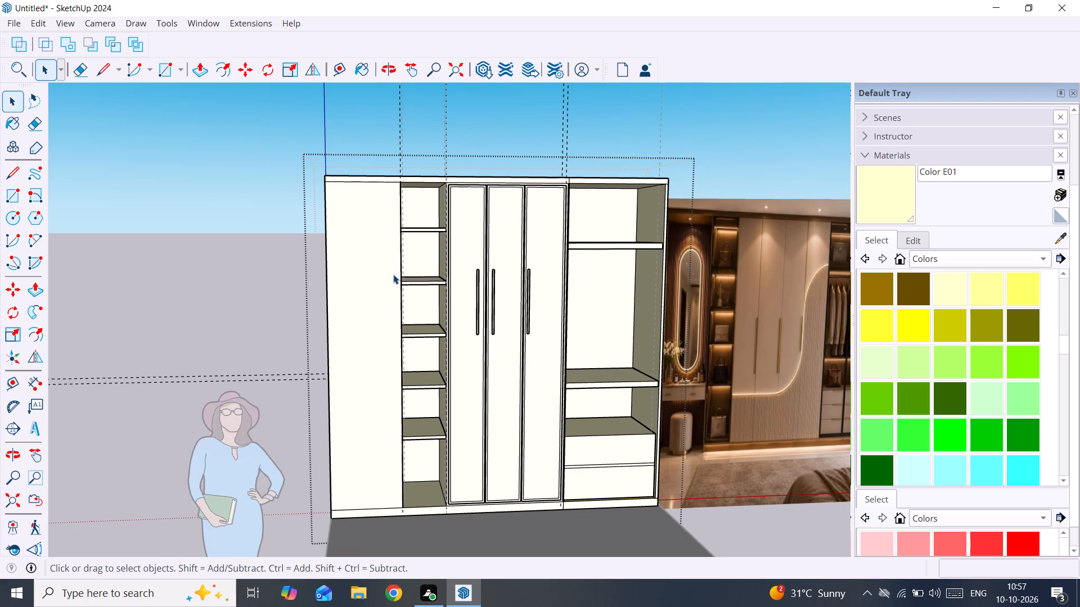
scroll(393, 274, "down", 1)
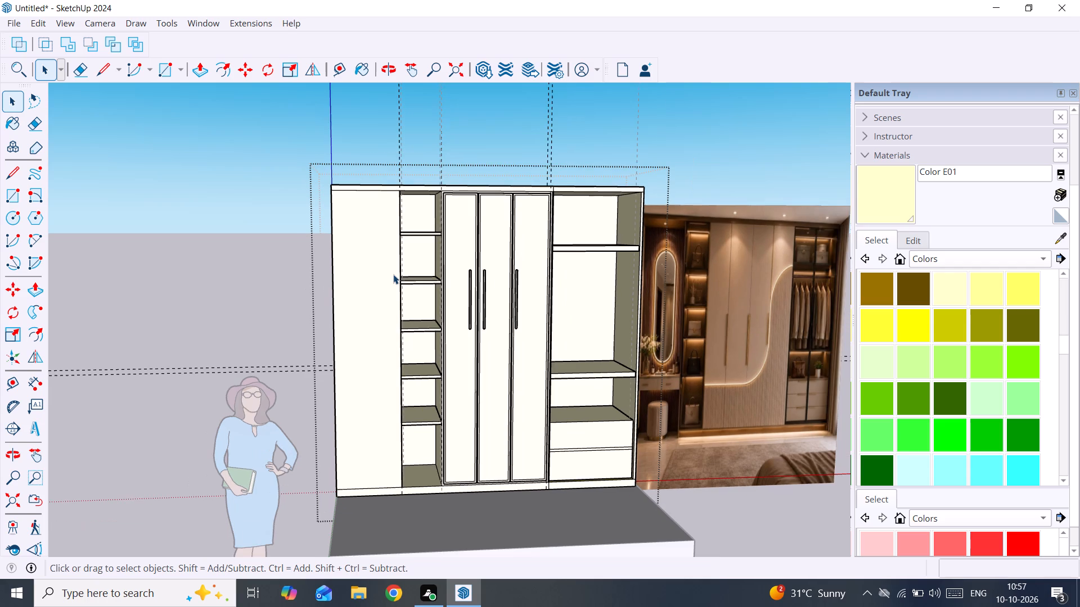
middle_click_drag(393, 274, 368, 274)
scroll(364, 274, "up", 1)
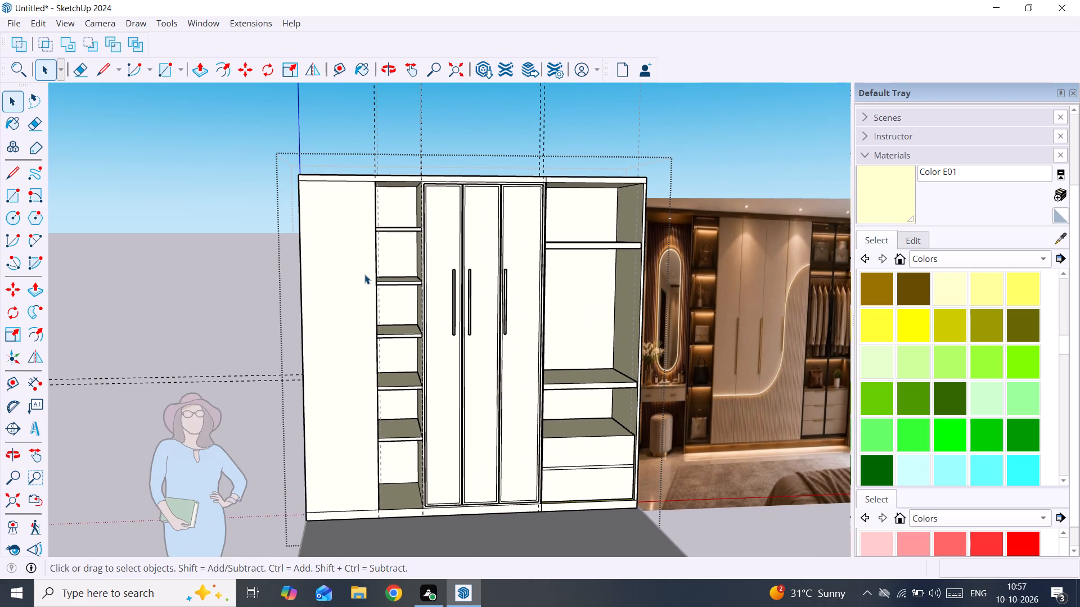
scroll(364, 274, "up", 2)
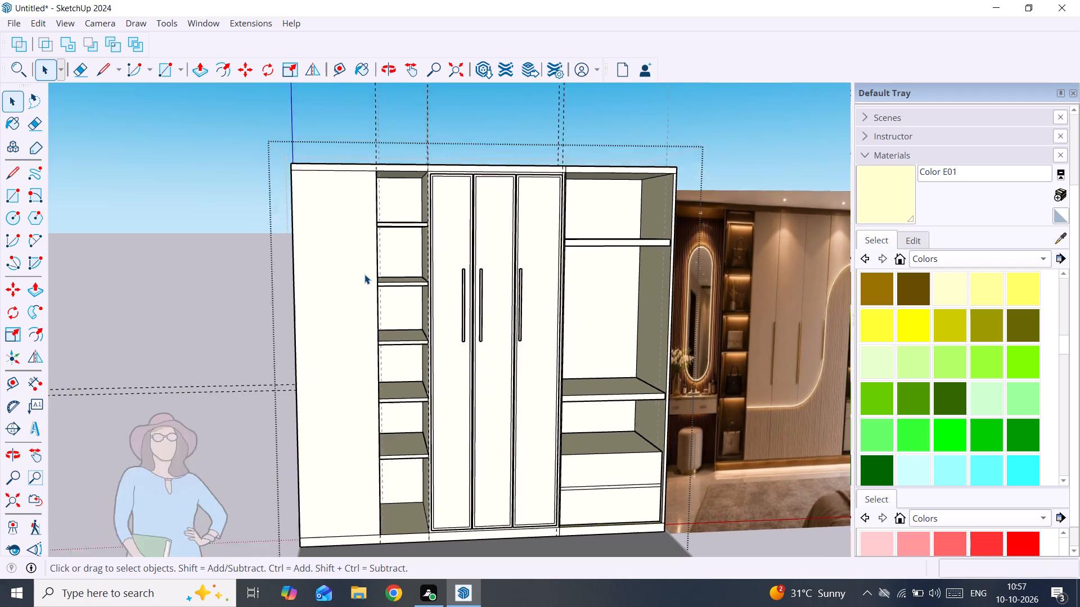
scroll(364, 274, "up", 3)
scroll(364, 274, "down", 3)
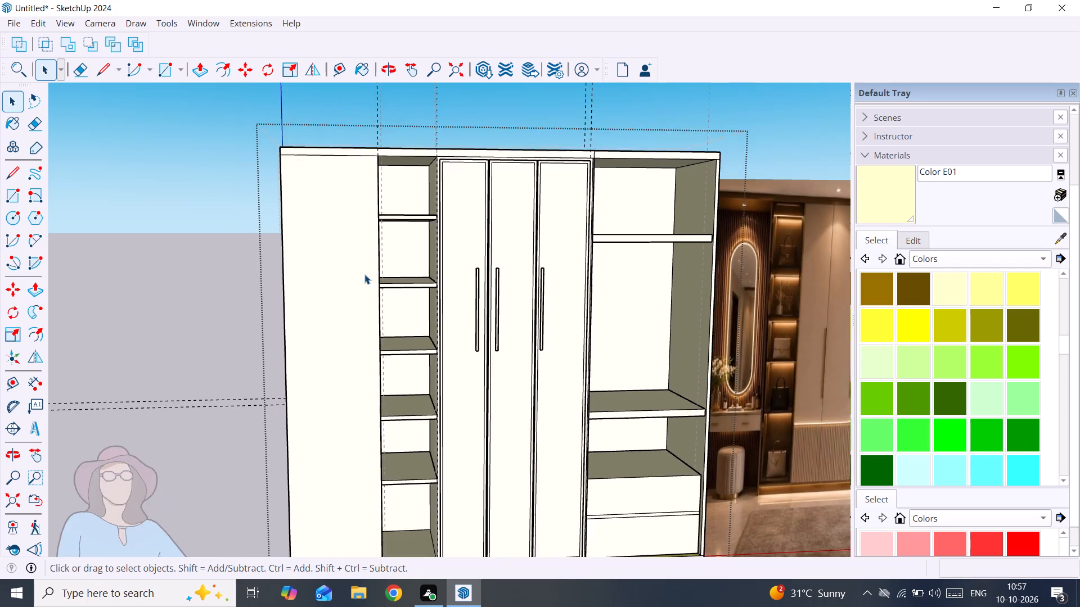
scroll(364, 274, "down", 4)
middle_click_drag(364, 274, 353, 229)
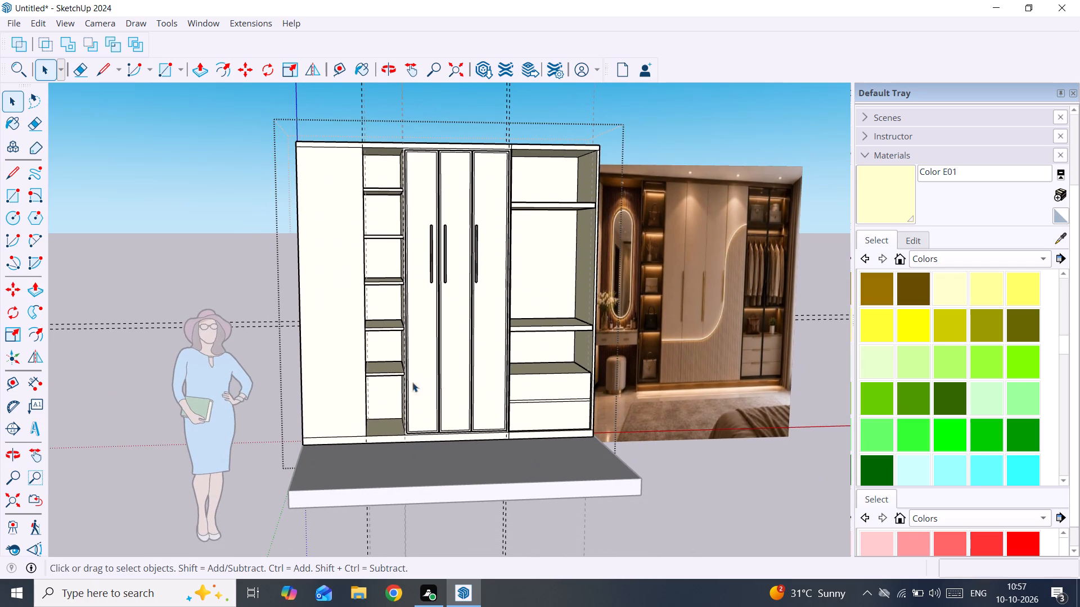
Draw a 3/4" line along the base's top edge from the niche's lower front corner toward the plain panel.
scroll(425, 378, "up", 3)
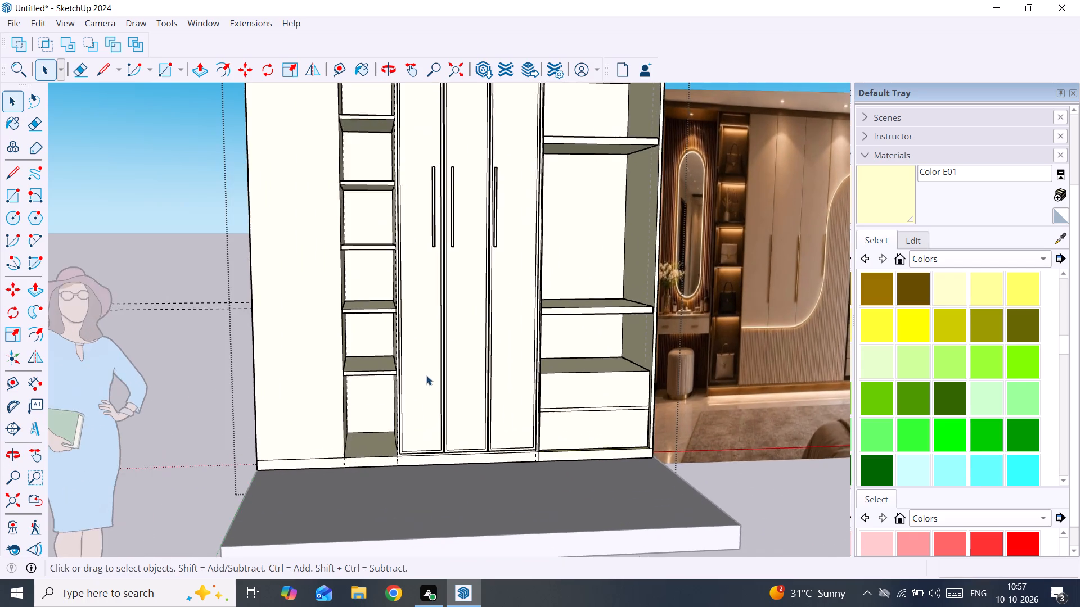
scroll(421, 375, "up", 3)
middle_click_drag(420, 375, 430, 383)
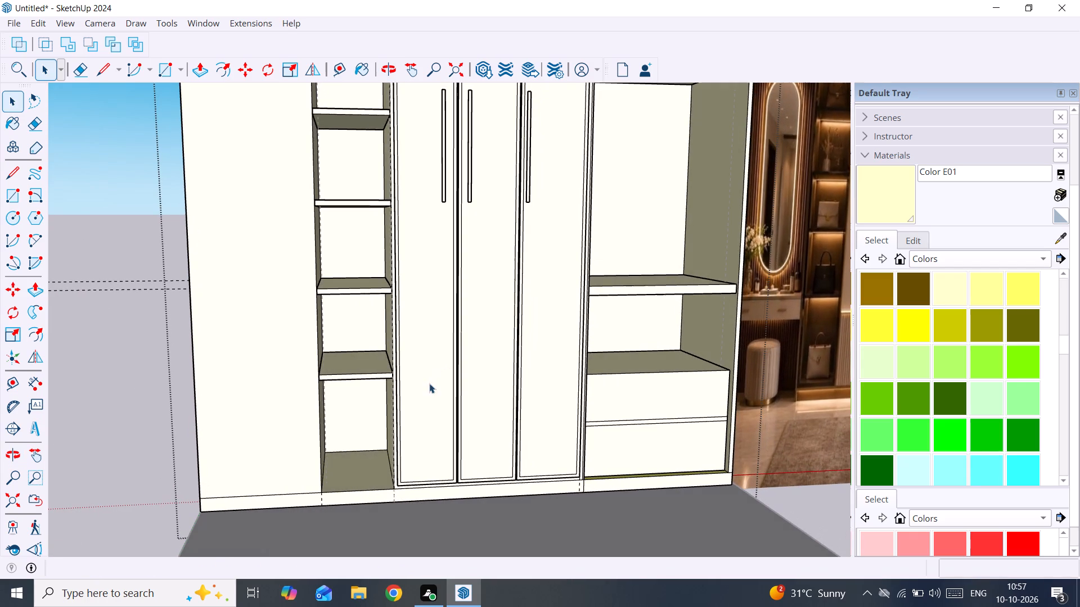
scroll(317, 490, "up", 3)
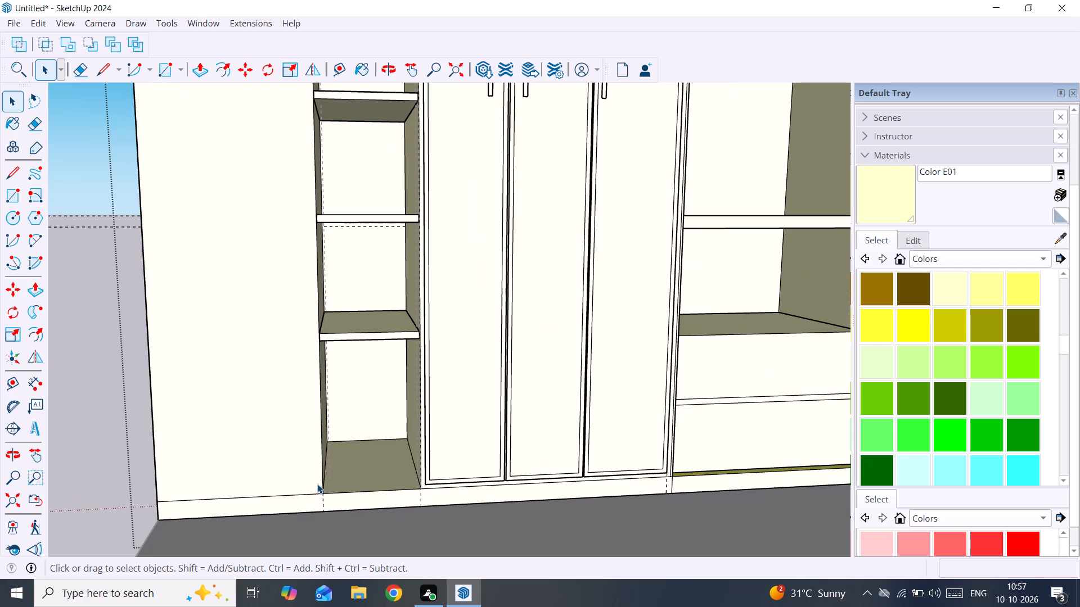
key("l")
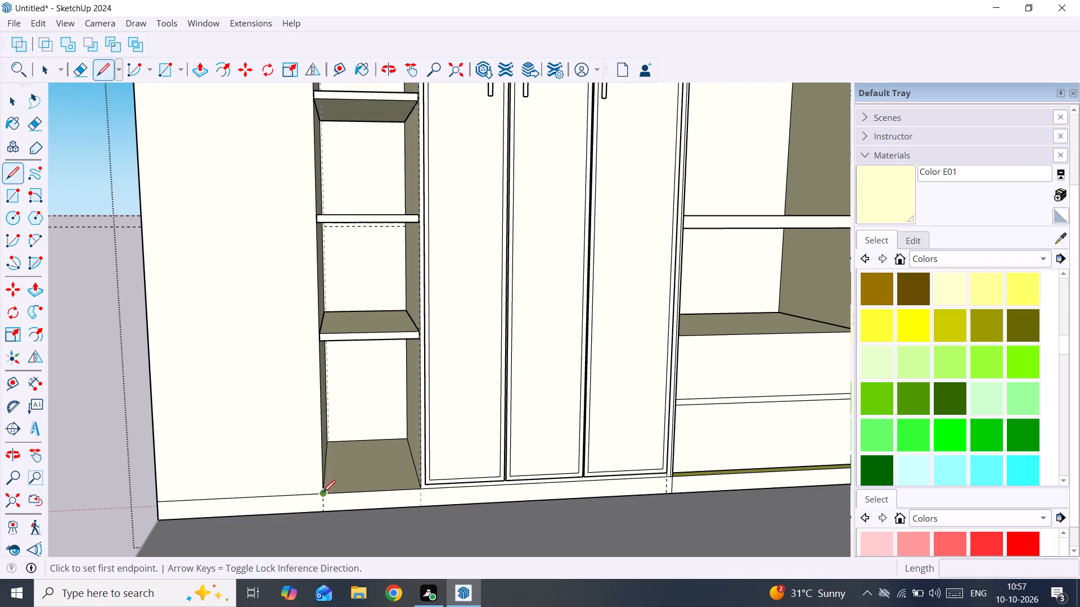
left_click(322, 495)
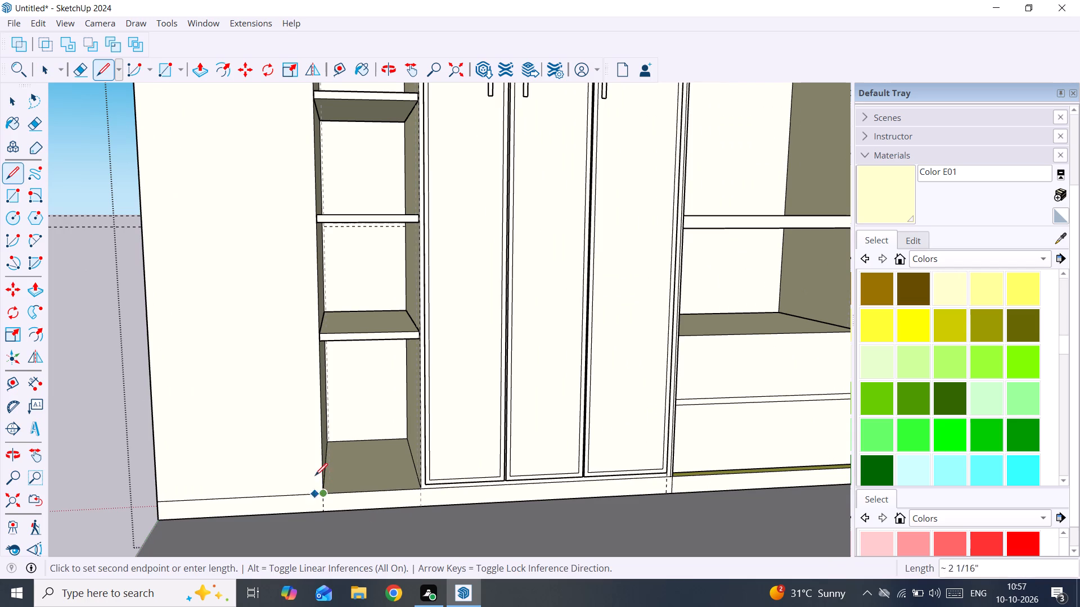
scroll(309, 506, "up", 8)
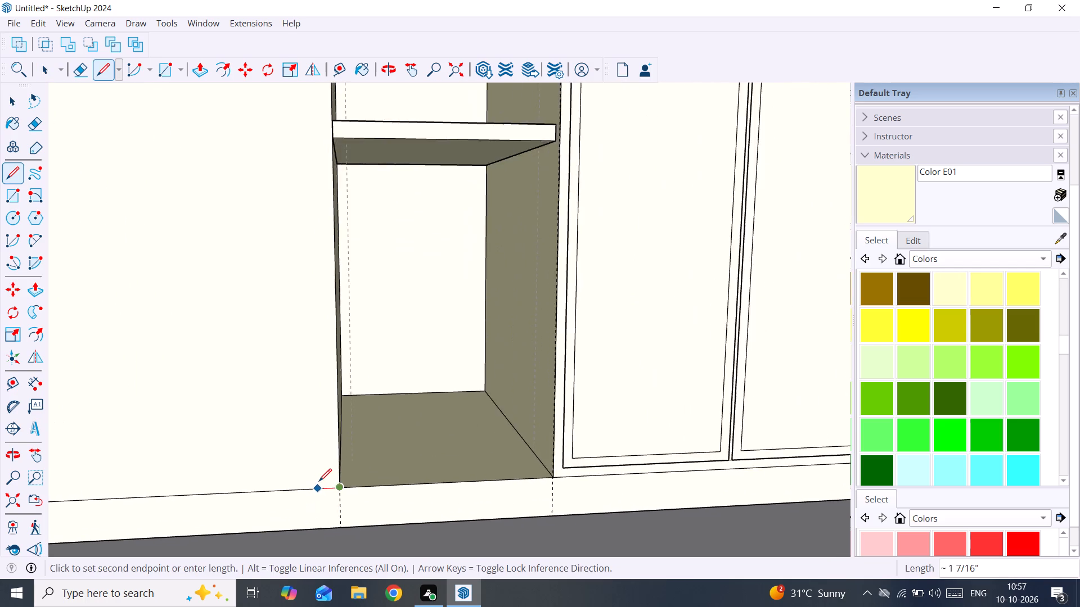
scroll(319, 481, "up", 4)
left_click(334, 490)
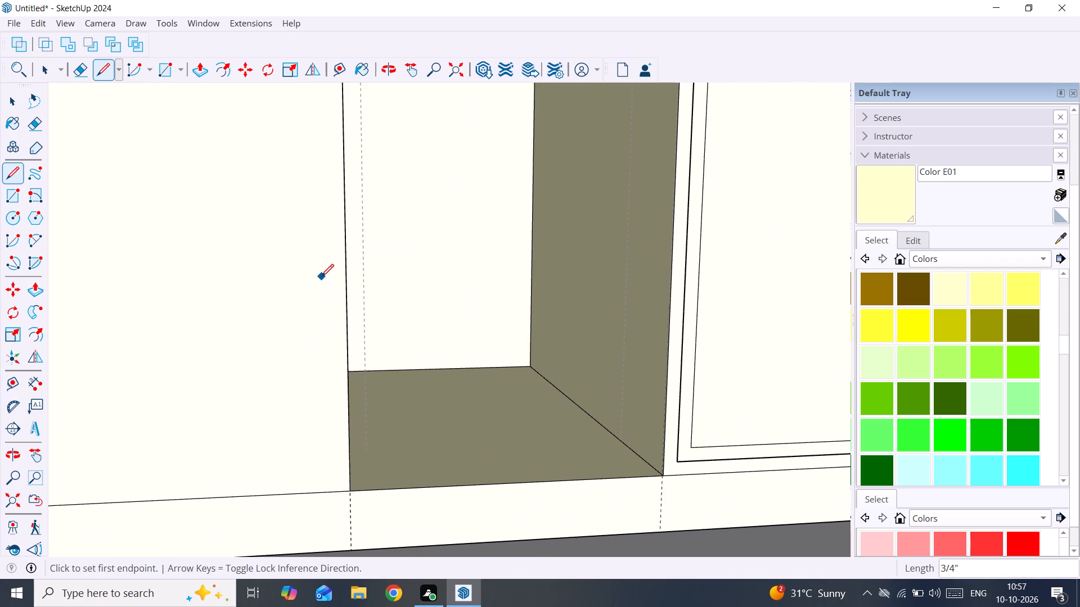
left_click(332, 491)
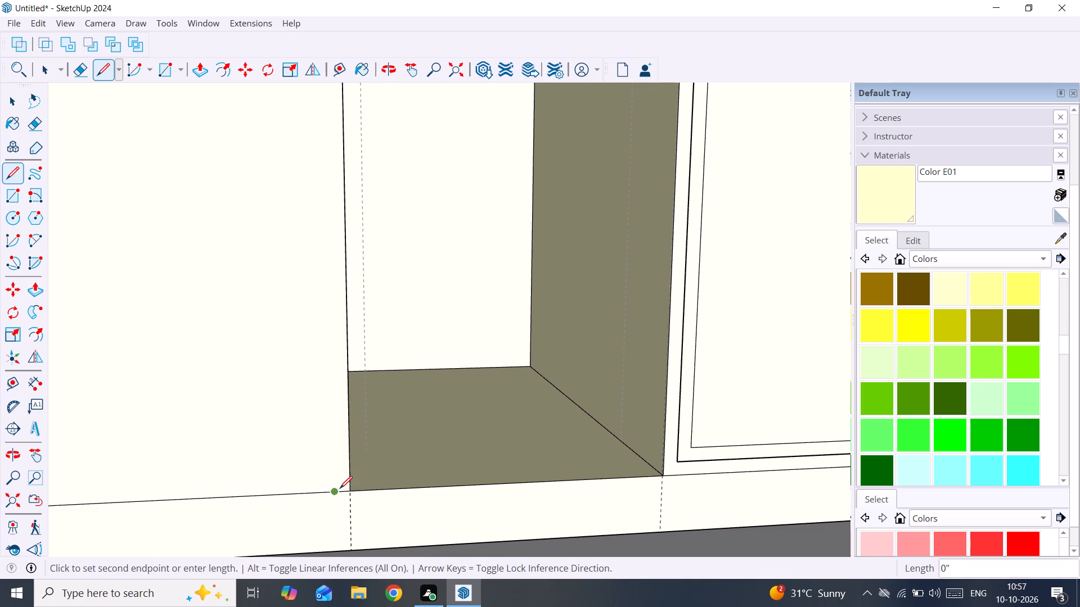
left_click(349, 489)
Draw a vertical line from the end of the 3/4" line up to the plain panel's top edge.
left_click(335, 493)
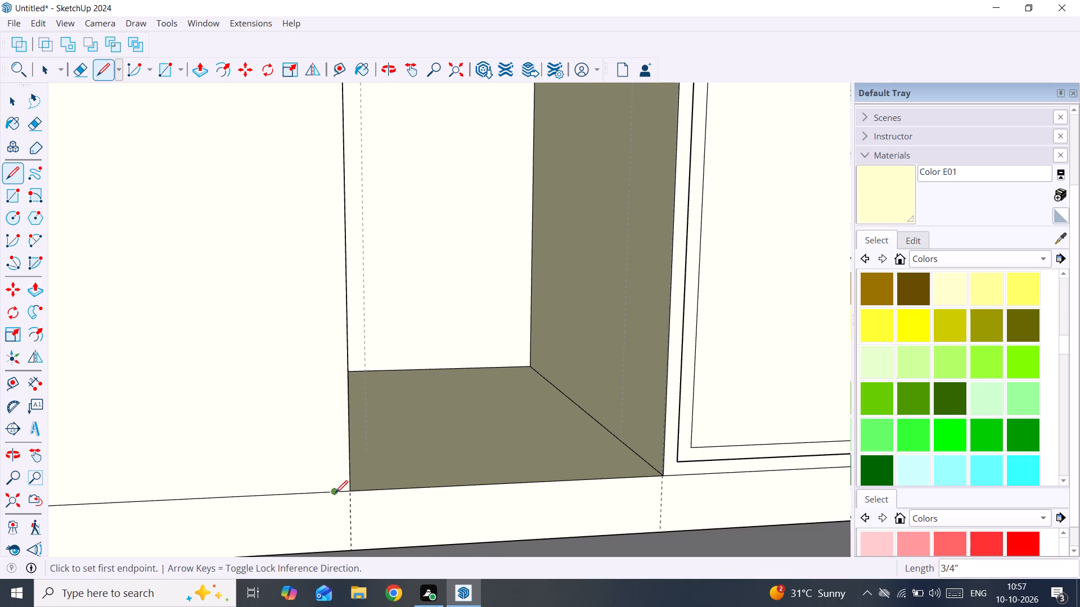
scroll(326, 265, "down", 8)
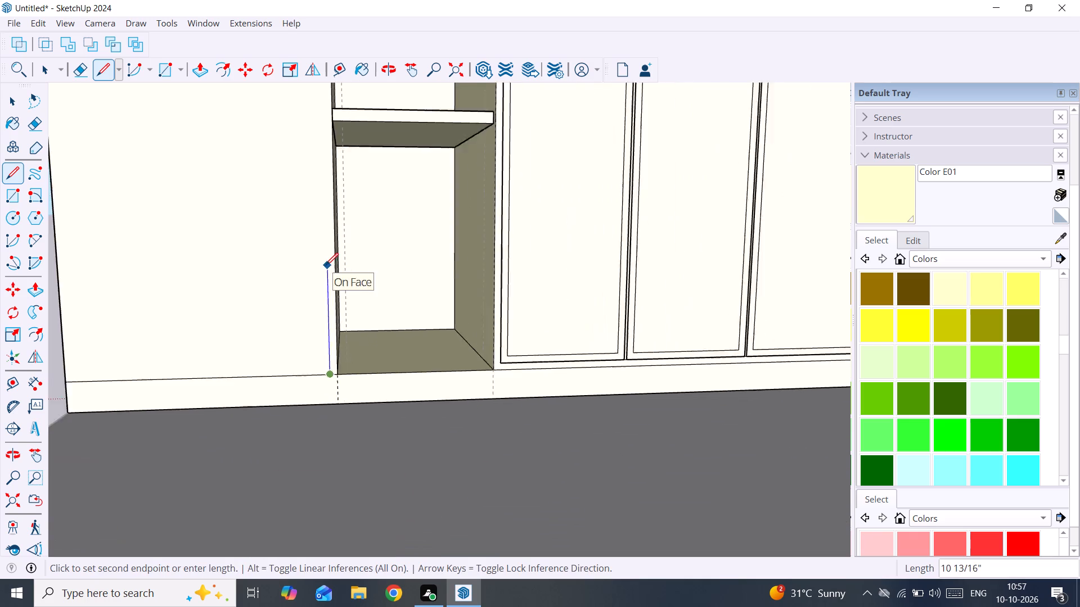
scroll(326, 265, "down", 10)
middle_click_drag(326, 264, 295, 564, "shift")
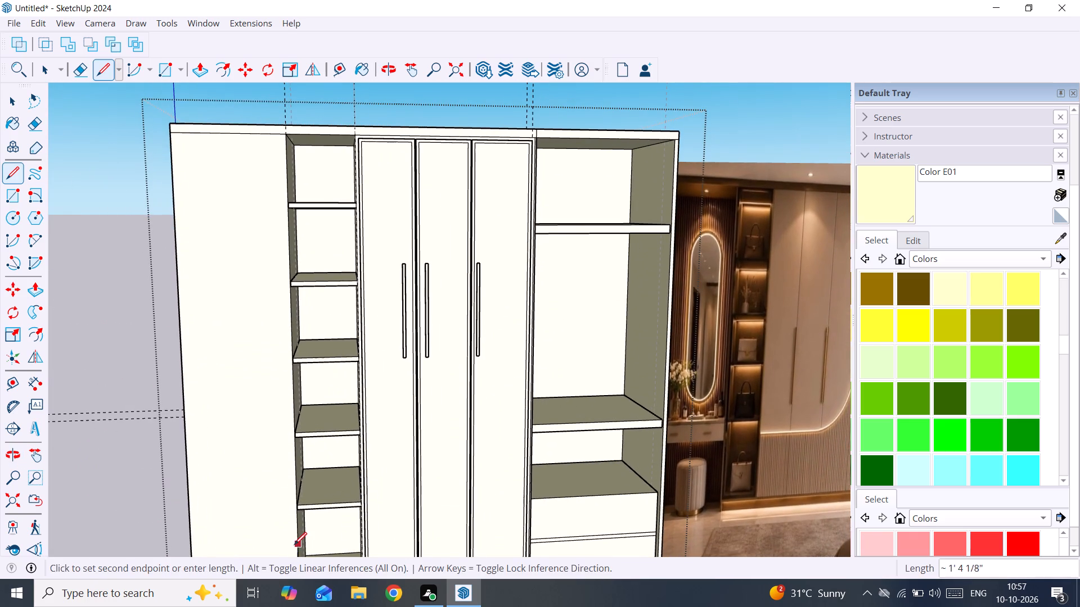
key("Up")
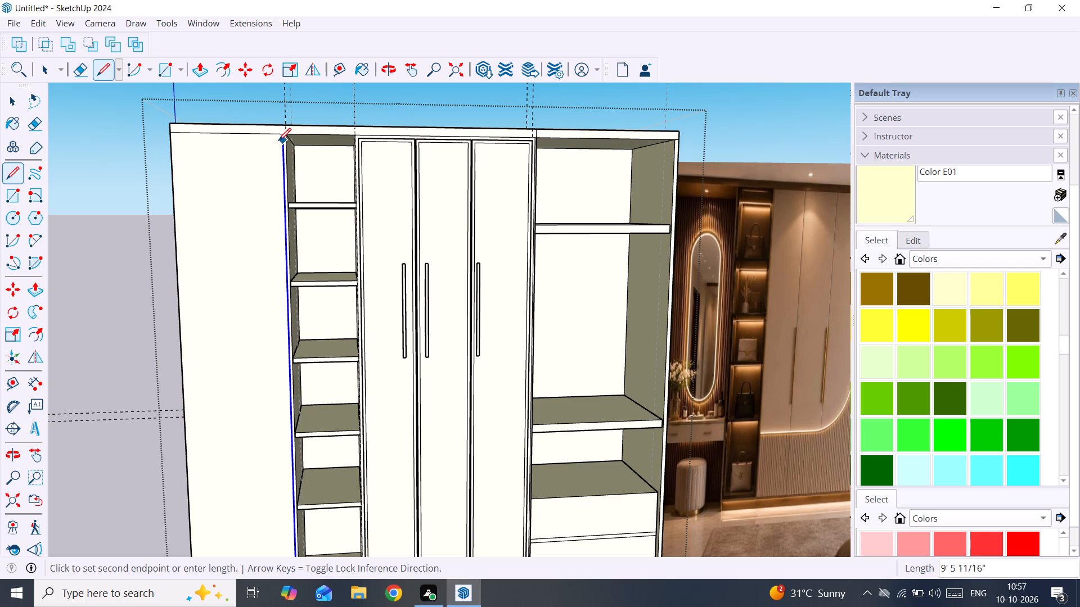
scroll(278, 141, "up", 2)
right_click(278, 141)
scroll(278, 141, "up", 4)
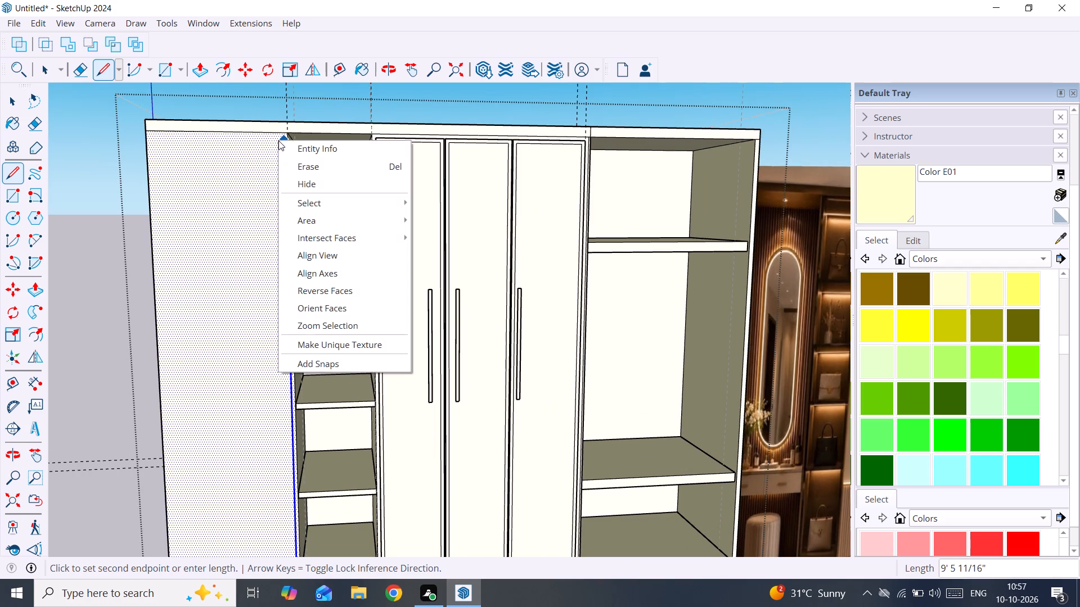
key("space")
scroll(273, 124, "up", 1)
key("space")
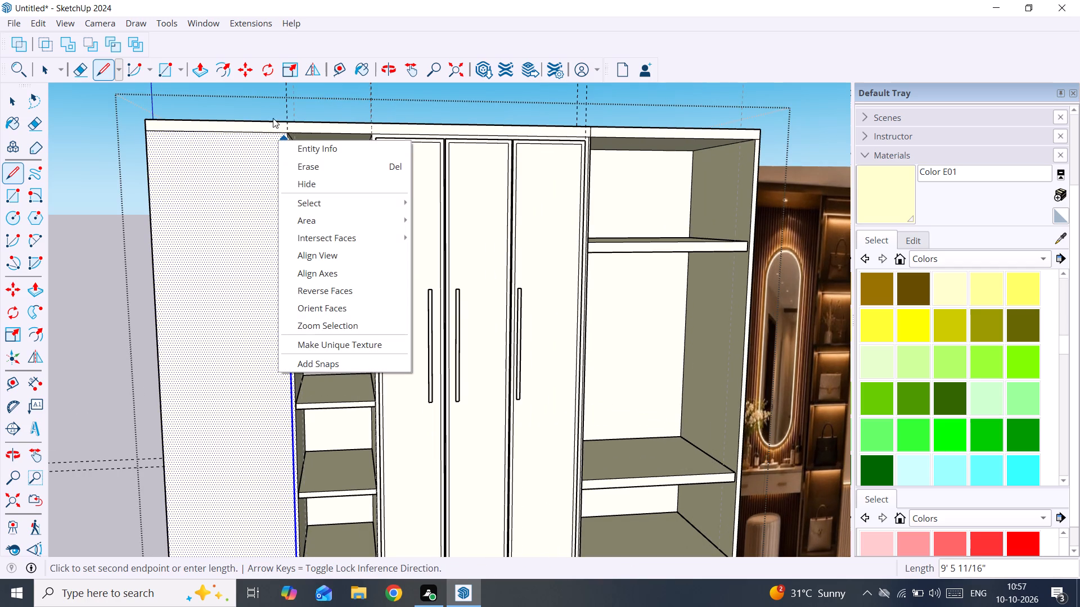
left_click(273, 108)
scroll(283, 138, "up", 8)
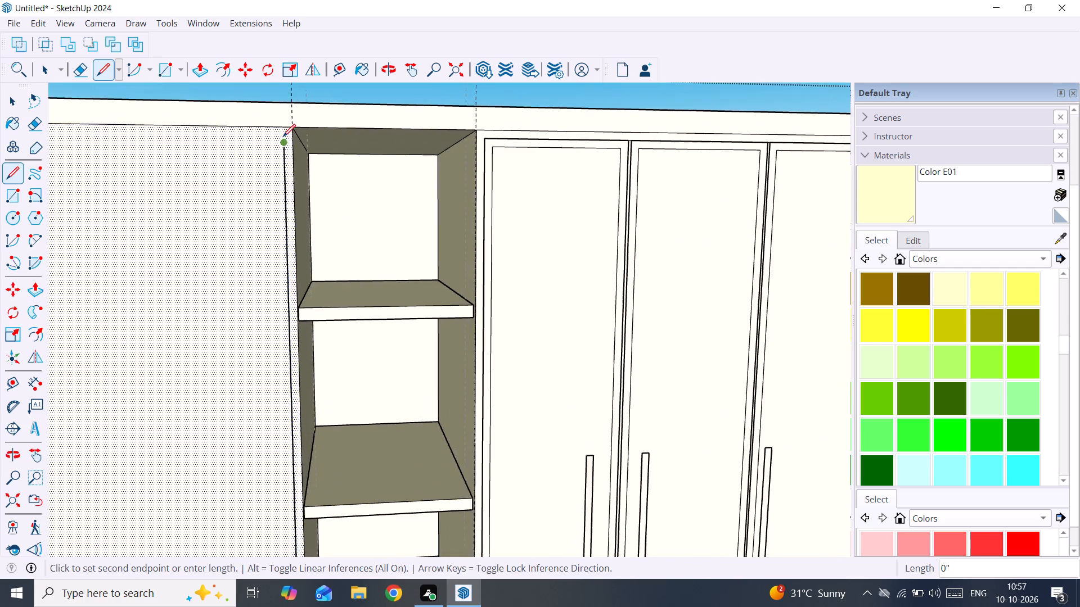
scroll(283, 137, "up", 4)
left_click(284, 146)
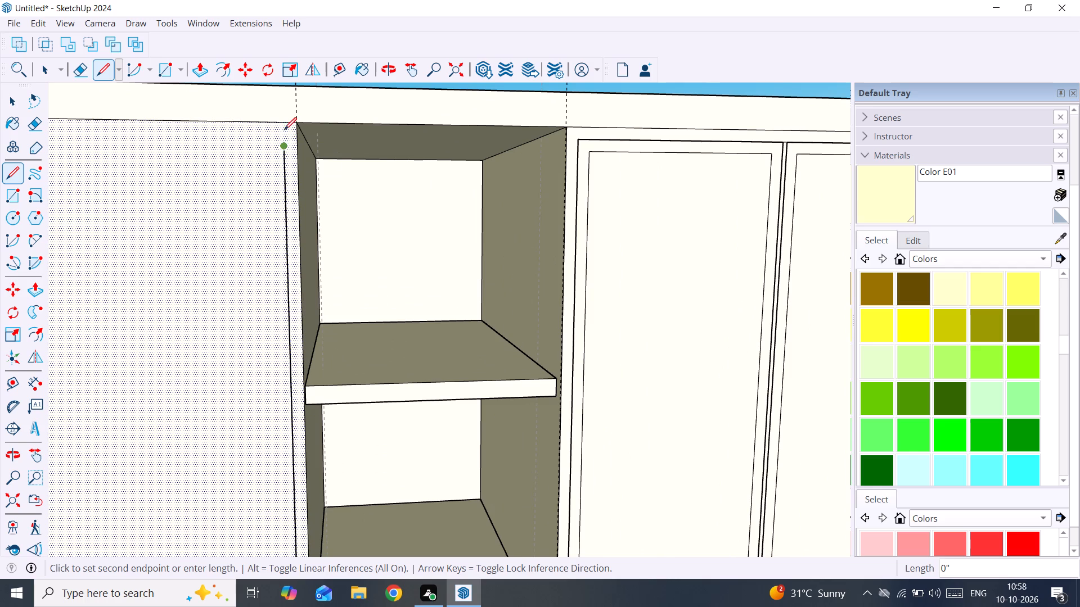
left_click(284, 125)
left_click(284, 123)
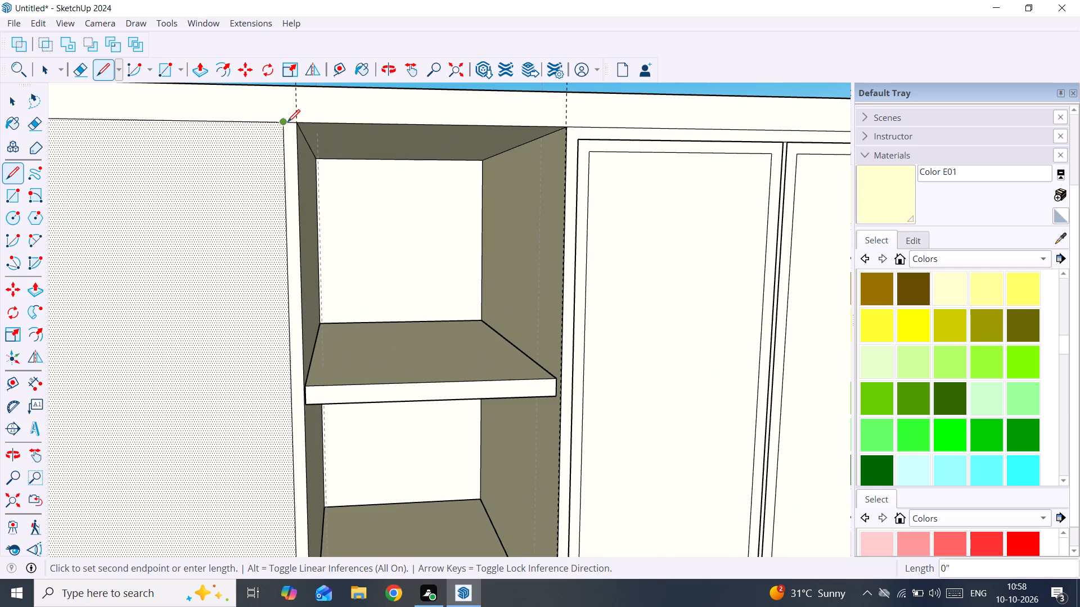
Push the plain panel's face beside the shelved niche 2' 4" back into the wardrobe, keeping the narrow partition strip.
key("space")
left_click(292, 131)
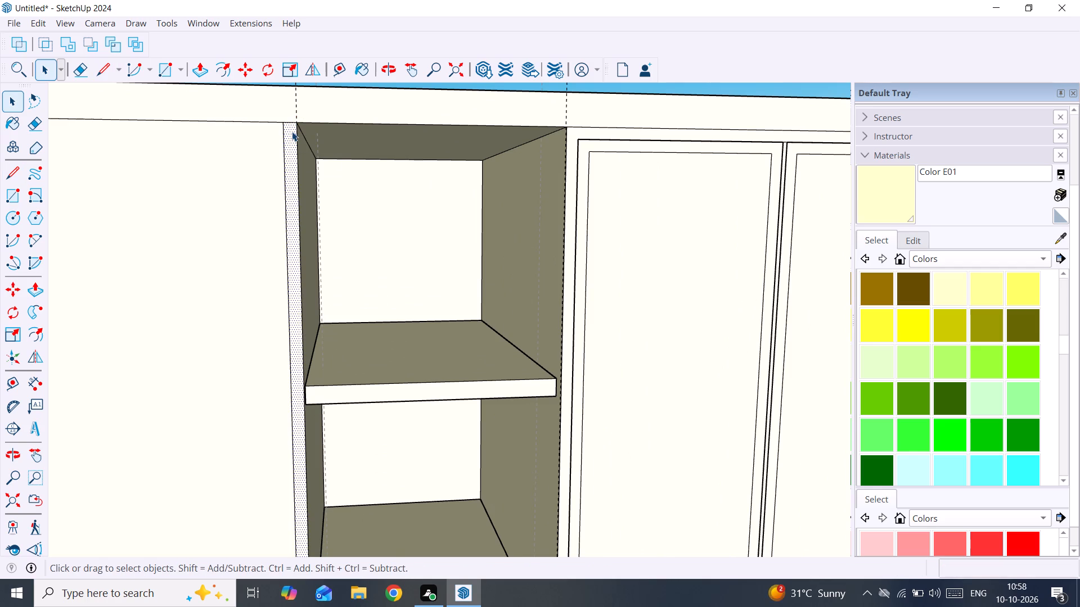
scroll(292, 132, "down", 11)
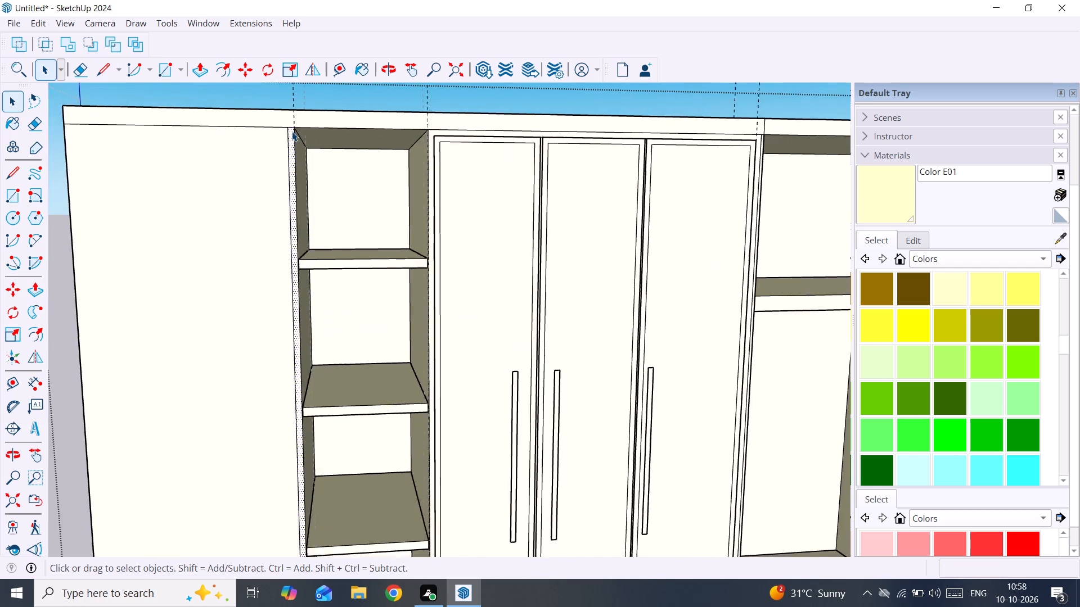
scroll(292, 132, "down", 2)
left_click(259, 219)
scroll(259, 219, "down", 6)
middle_click_drag(258, 220, 366, 225)
key("p")
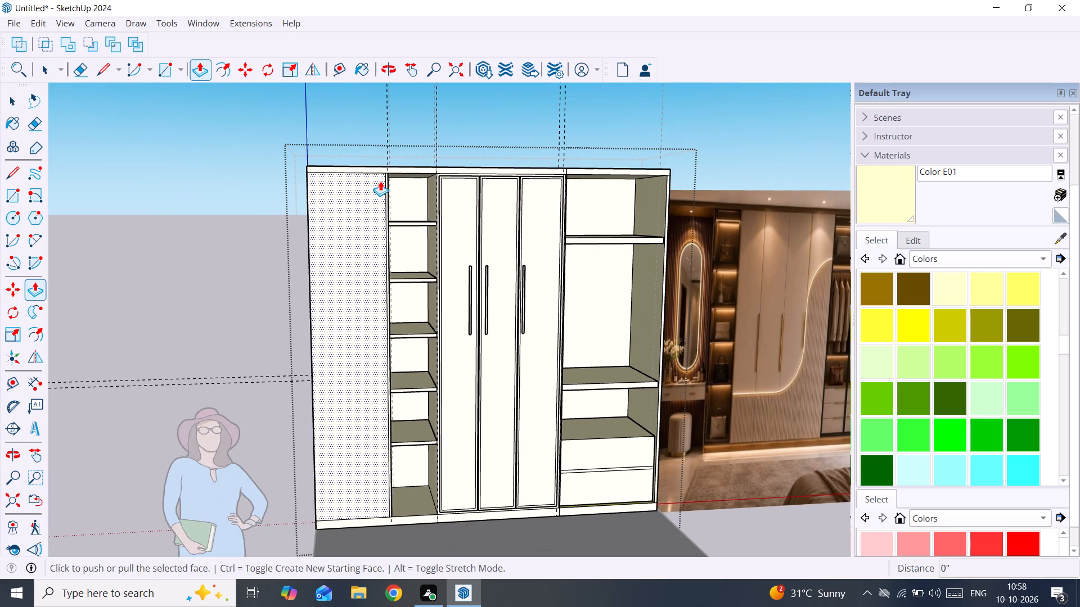
key("space")
scroll(316, 238, "up", 2)
middle_click_drag(316, 238, 330, 238)
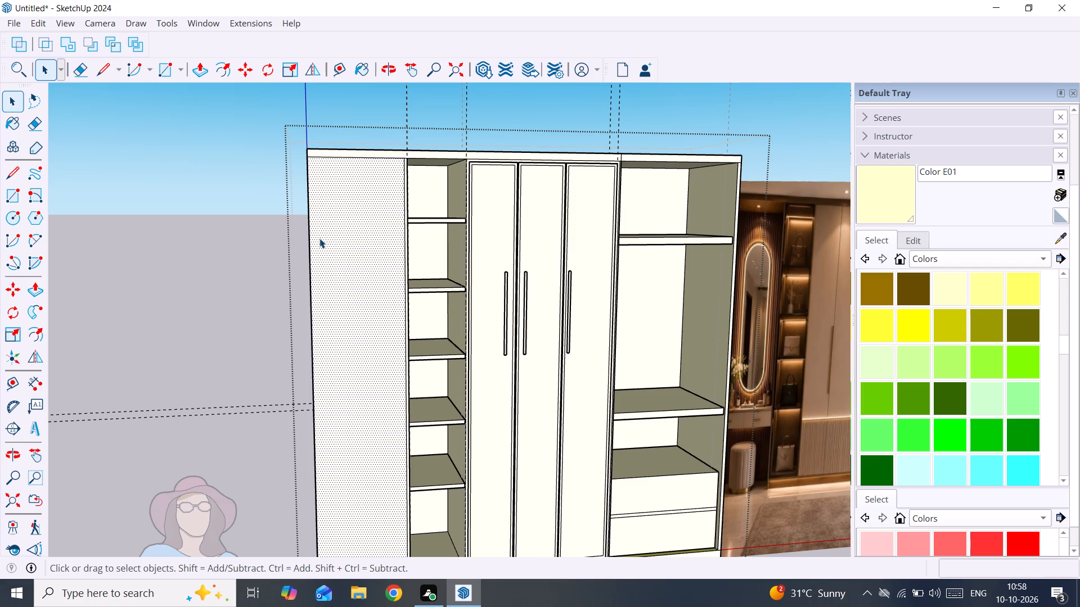
scroll(644, 432, "down", 5)
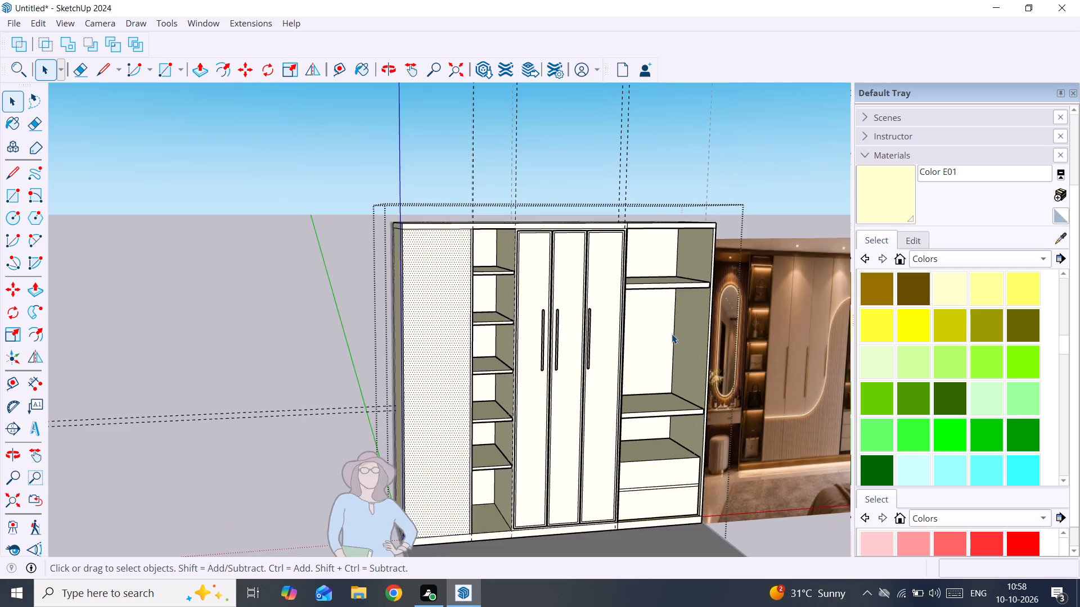
scroll(672, 334, "down", 2)
middle_click_drag(706, 336, 758, 343)
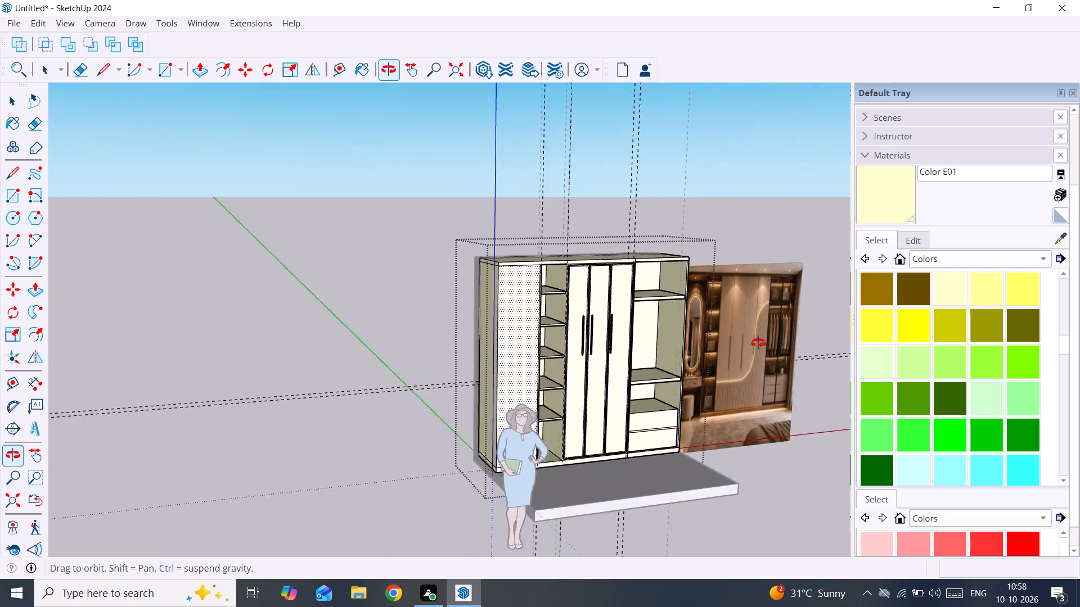
middle_click_drag(758, 343, 787, 343)
scroll(494, 343, "up", 3)
scroll(574, 321, "up", 3)
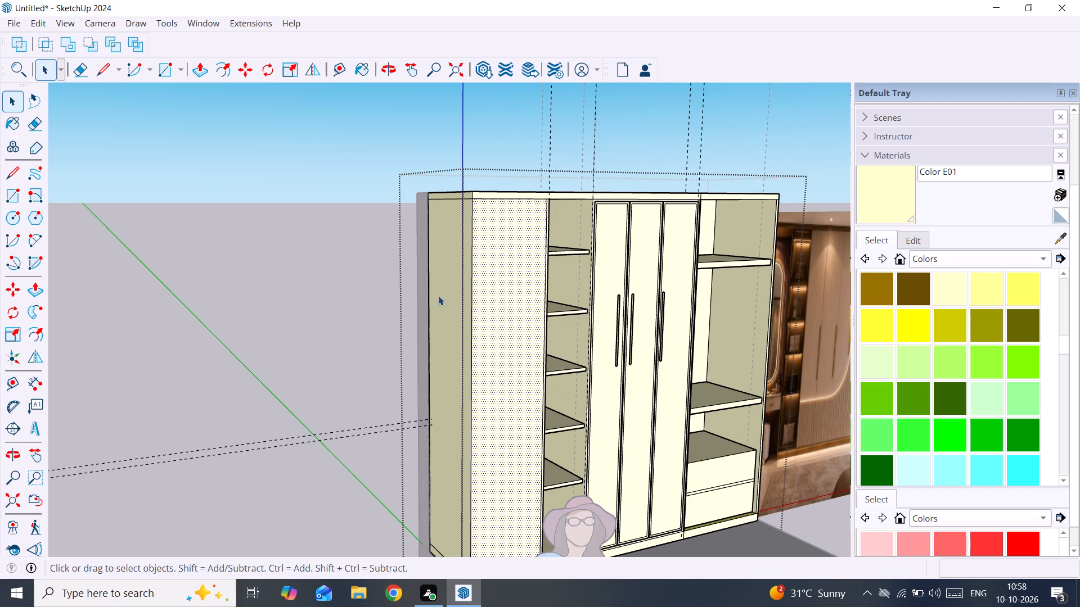
key("p")
left_click(490, 295)
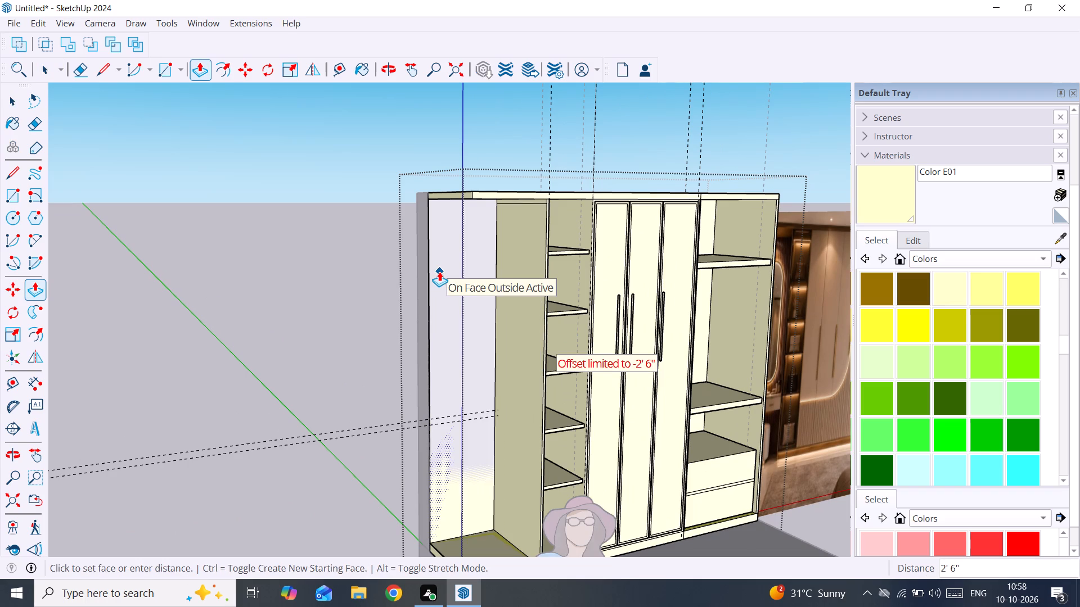
type("2'")
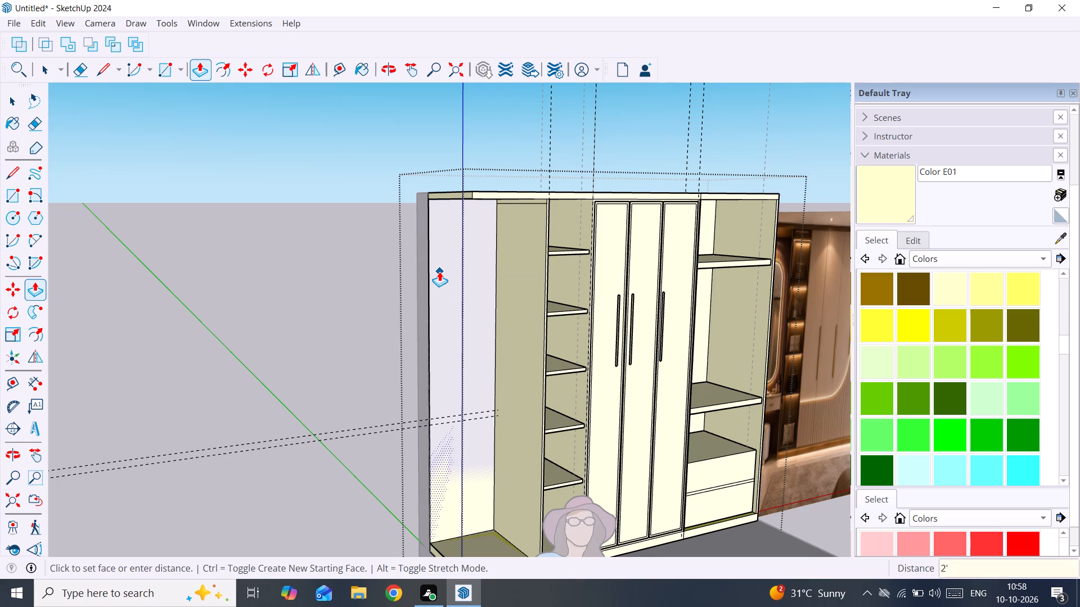
type("4\"")
key("Return")
key("space")
Examine the open end compartment and the whole wardrobe front against the reference image.
scroll(430, 284, "down", 9)
middle_click_drag(634, 327, 535, 288)
scroll(515, 368, "up", 2)
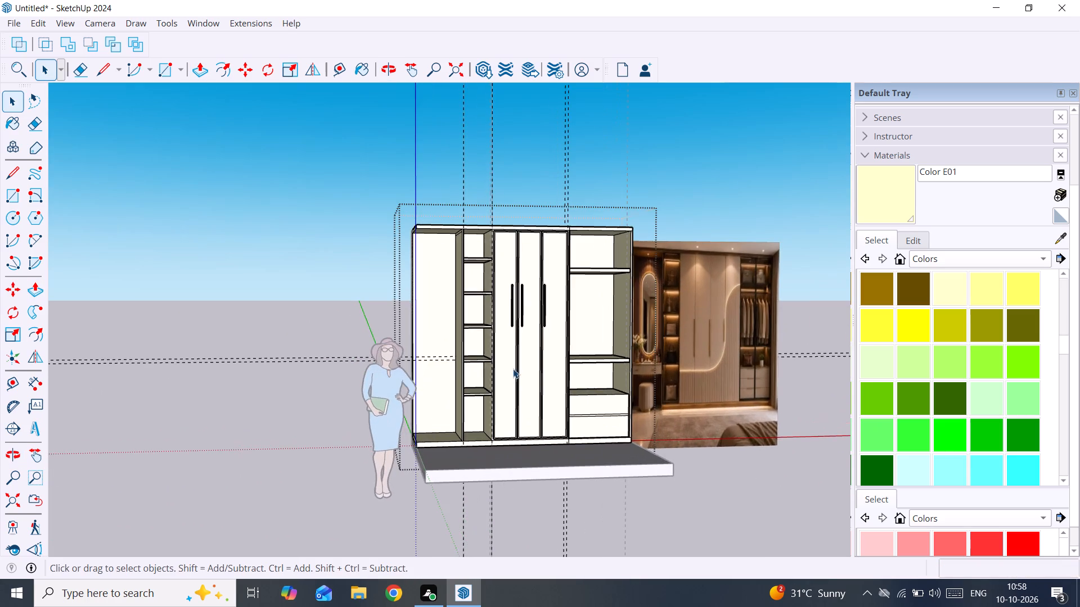
scroll(487, 355, "up", 4)
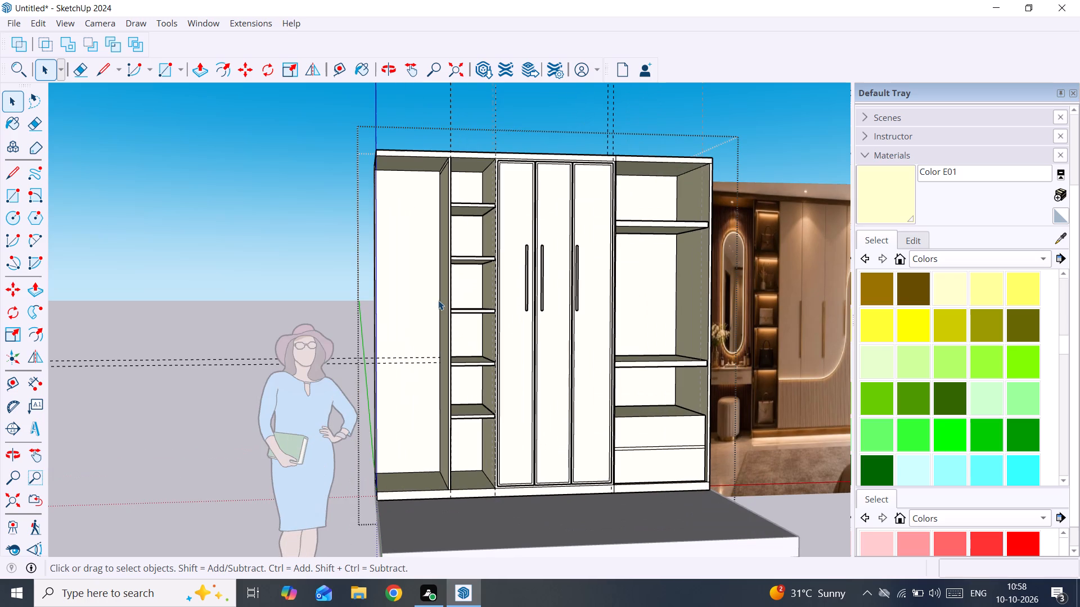
scroll(438, 300, "up", 1)
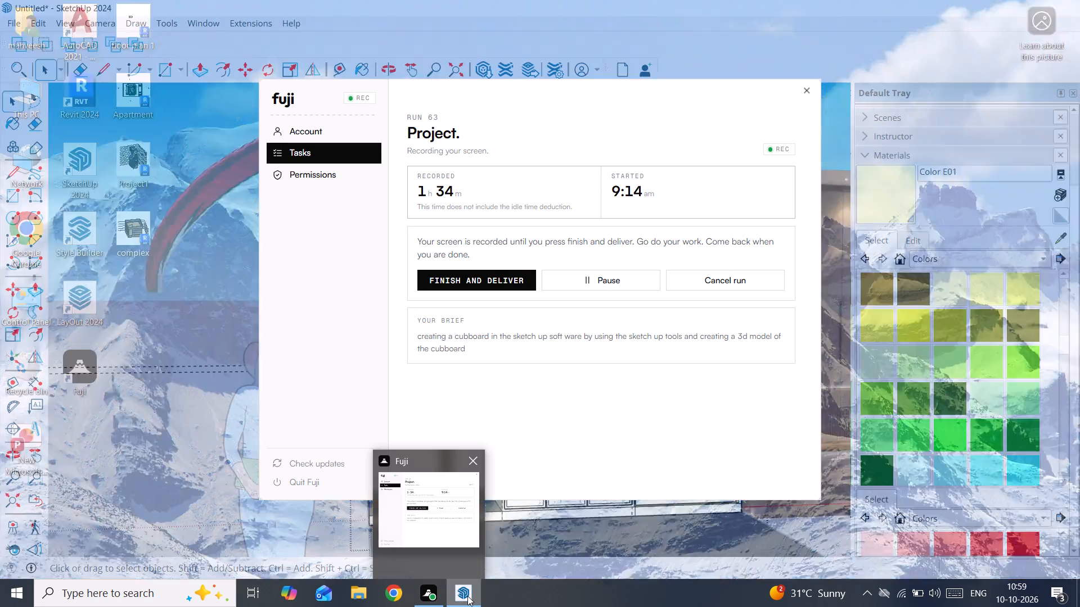
scroll(503, 419, "down", 4)
middle_click_drag(511, 439, 519, 464)
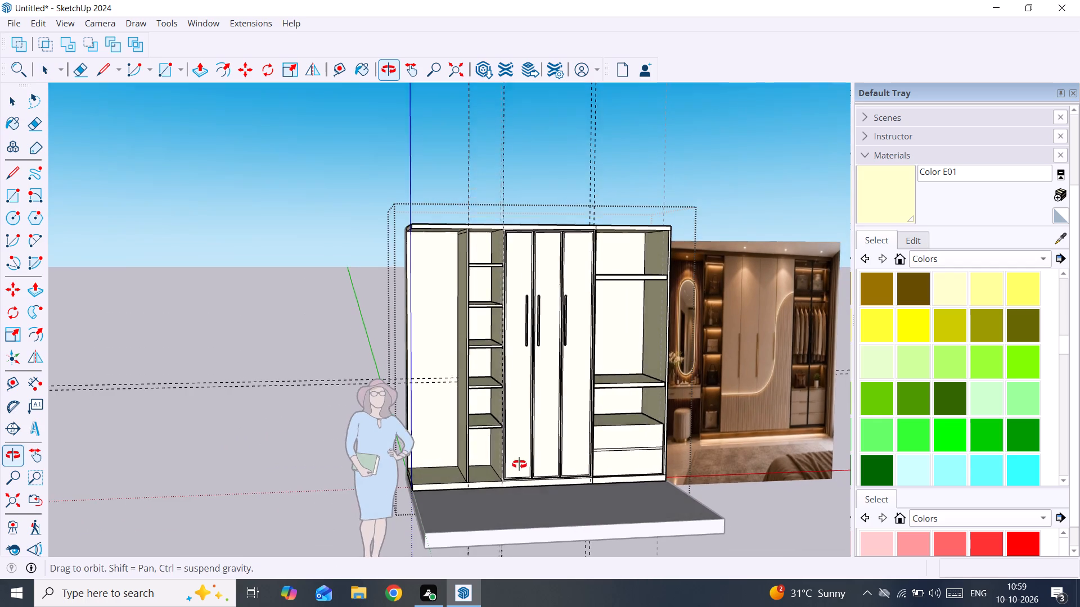
middle_click_drag(519, 464, 521, 473)
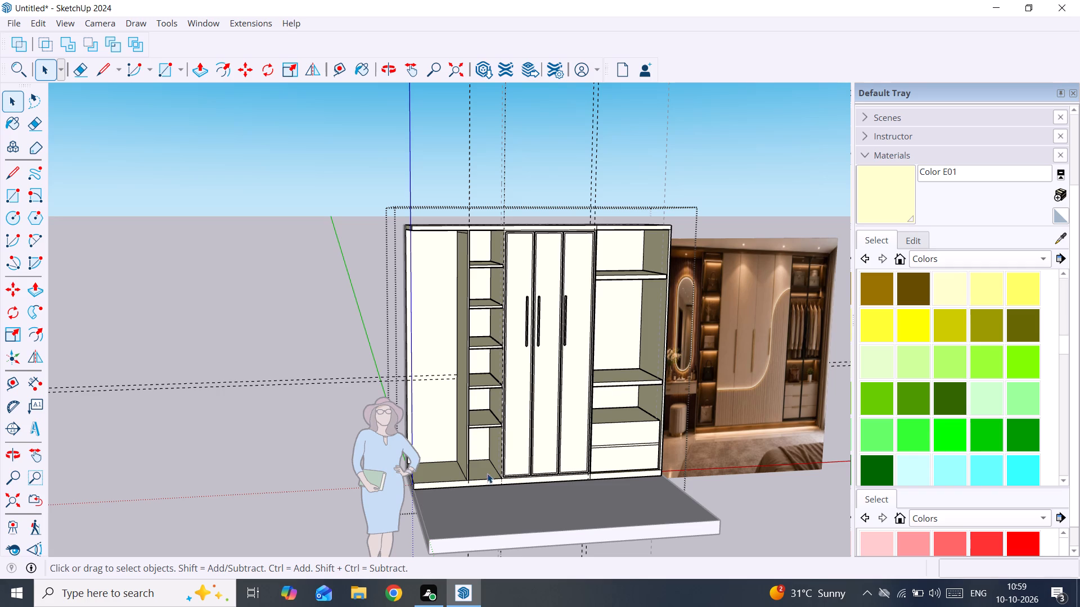
scroll(498, 463, "up", 3)
scroll(492, 442, "down", 2)
scroll(480, 406, "up", 1)
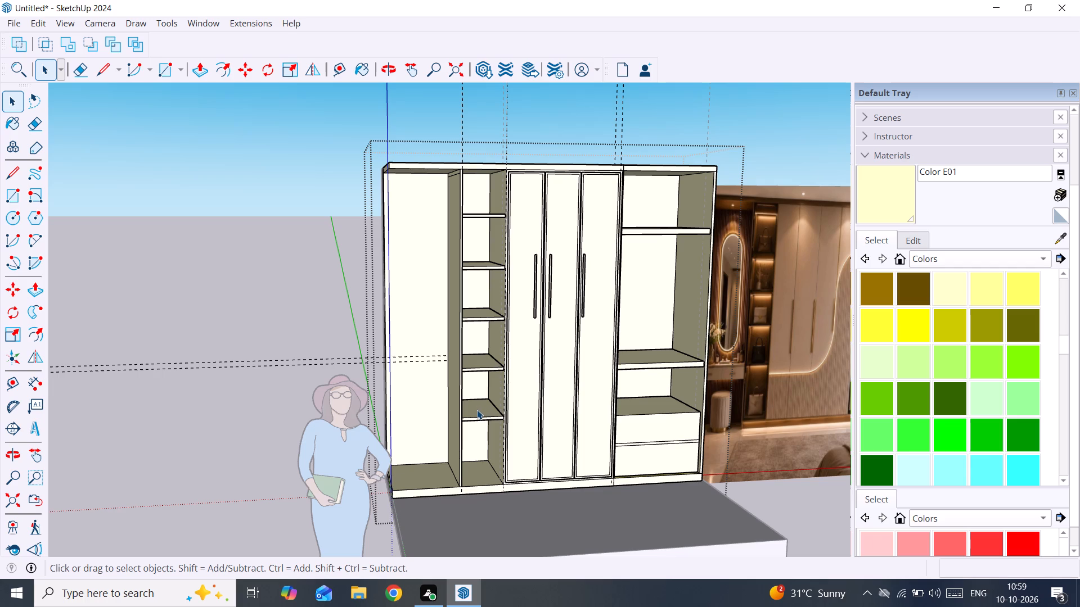
middle_click_drag(564, 413, 486, 419, "shift")
middle_click_drag(526, 413, 453, 411)
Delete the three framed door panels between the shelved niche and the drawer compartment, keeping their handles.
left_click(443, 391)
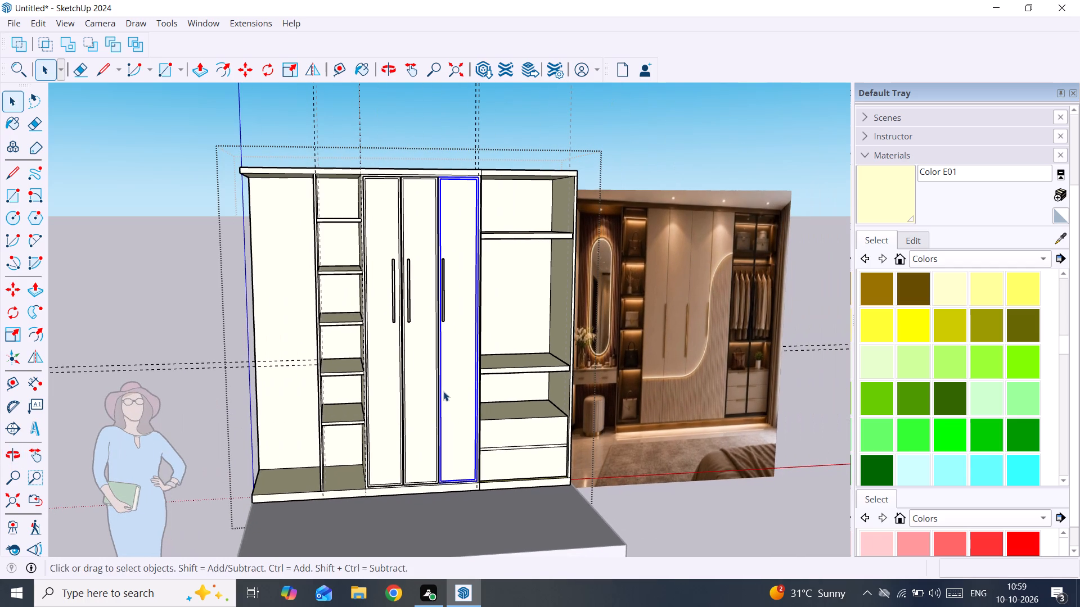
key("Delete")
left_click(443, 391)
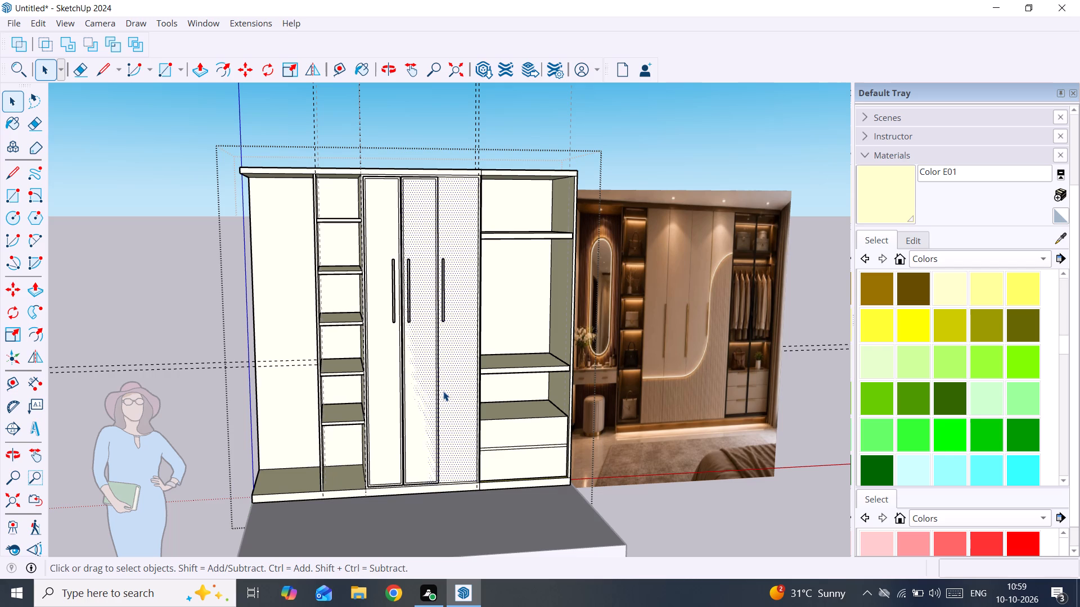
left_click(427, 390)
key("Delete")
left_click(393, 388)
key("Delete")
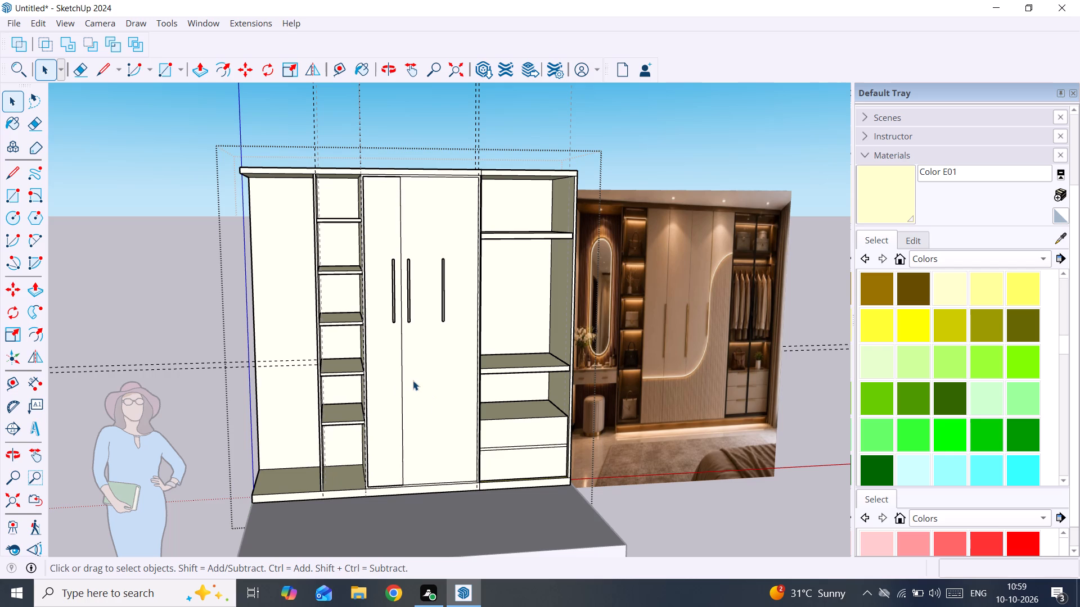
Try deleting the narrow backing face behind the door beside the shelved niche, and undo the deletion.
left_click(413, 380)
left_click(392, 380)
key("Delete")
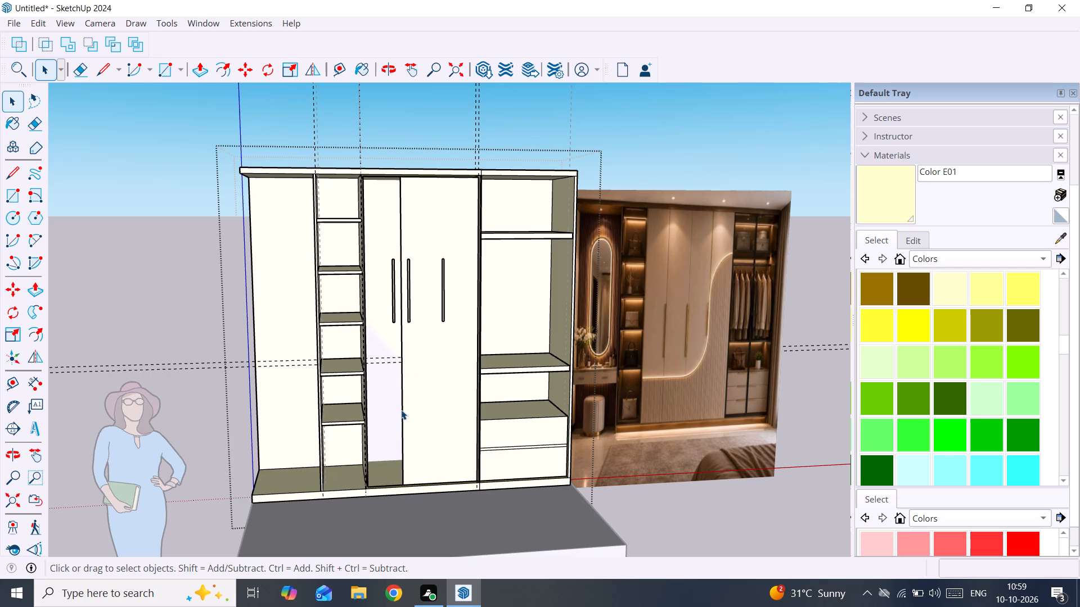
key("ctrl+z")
Examine the wide backing face behind the removed doors and its top edge against the reference image.
scroll(399, 405, "up", 5)
scroll(399, 405, "down", 3)
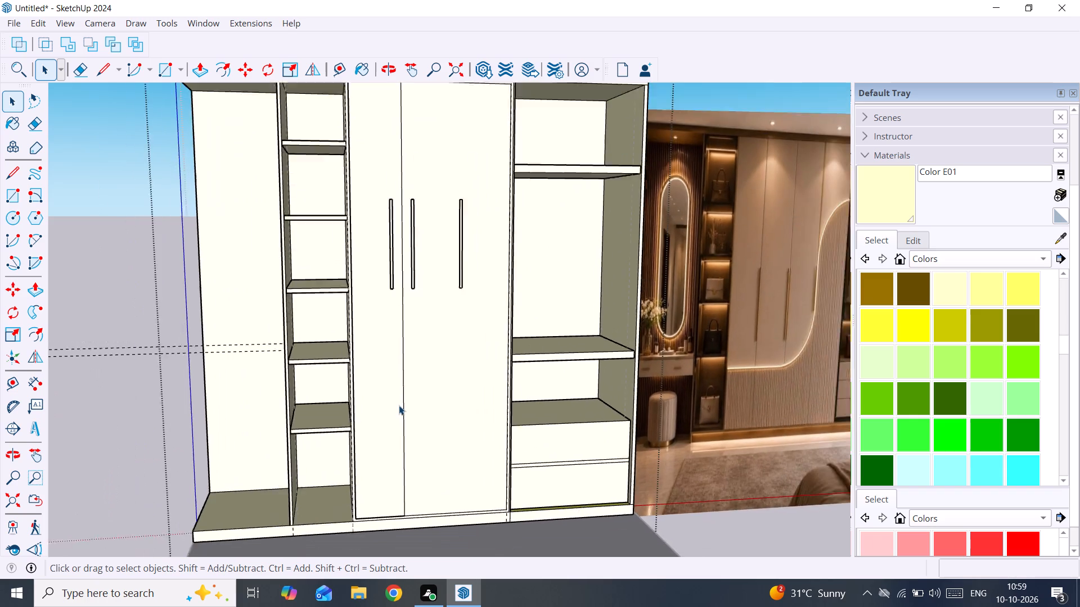
middle_click_drag(391, 421, 290, 509)
scroll(443, 292, "up", 2)
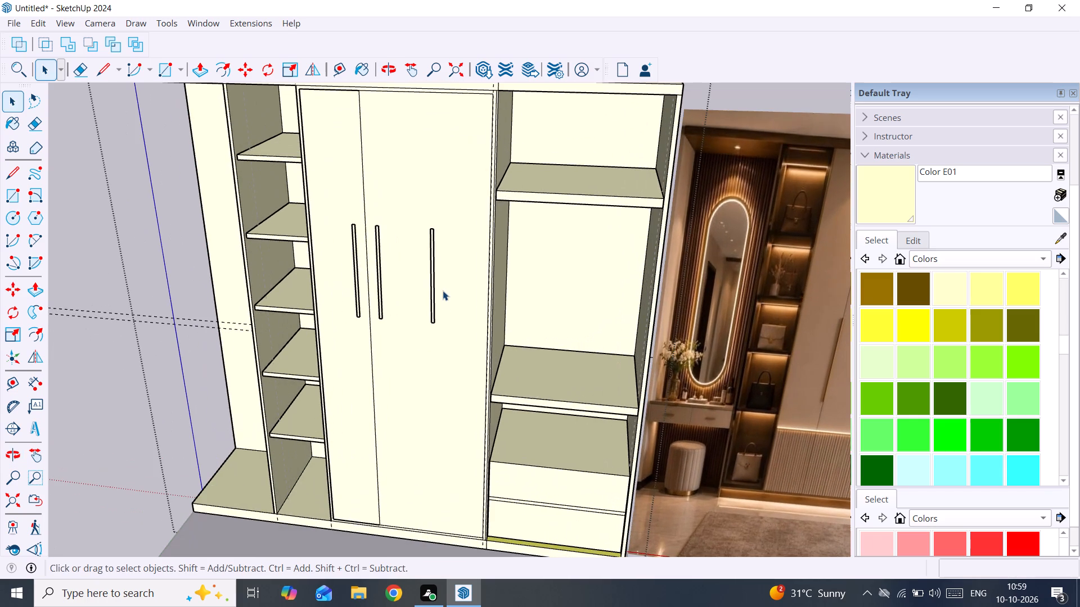
middle_click_drag(435, 228, 399, 366, "shift")
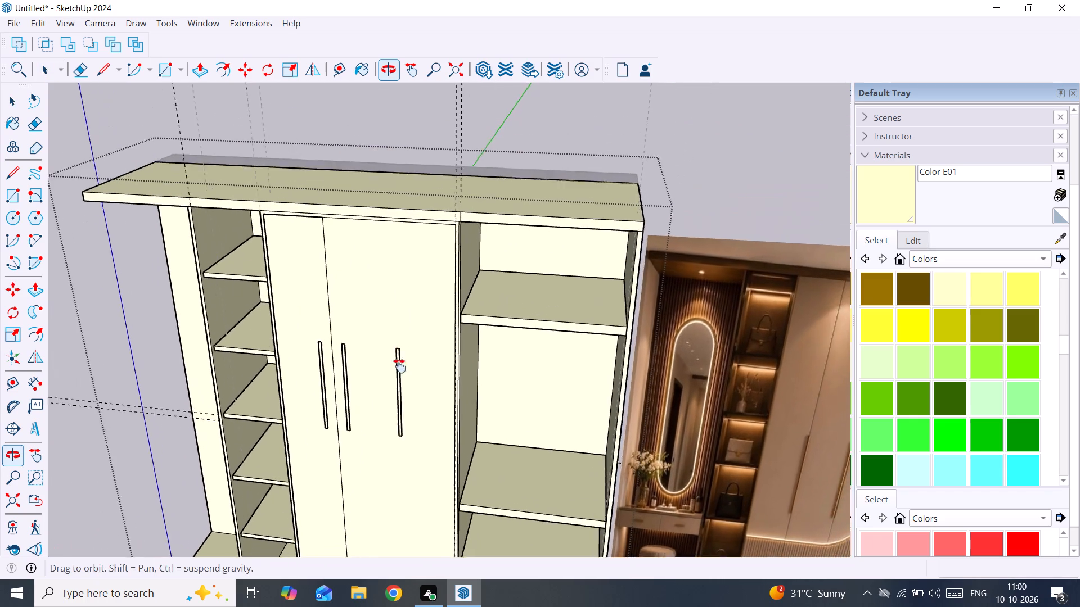
middle_click_drag(399, 366, 418, 400, "shift")
scroll(384, 275, "up", 6)
scroll(478, 277, "up", 3)
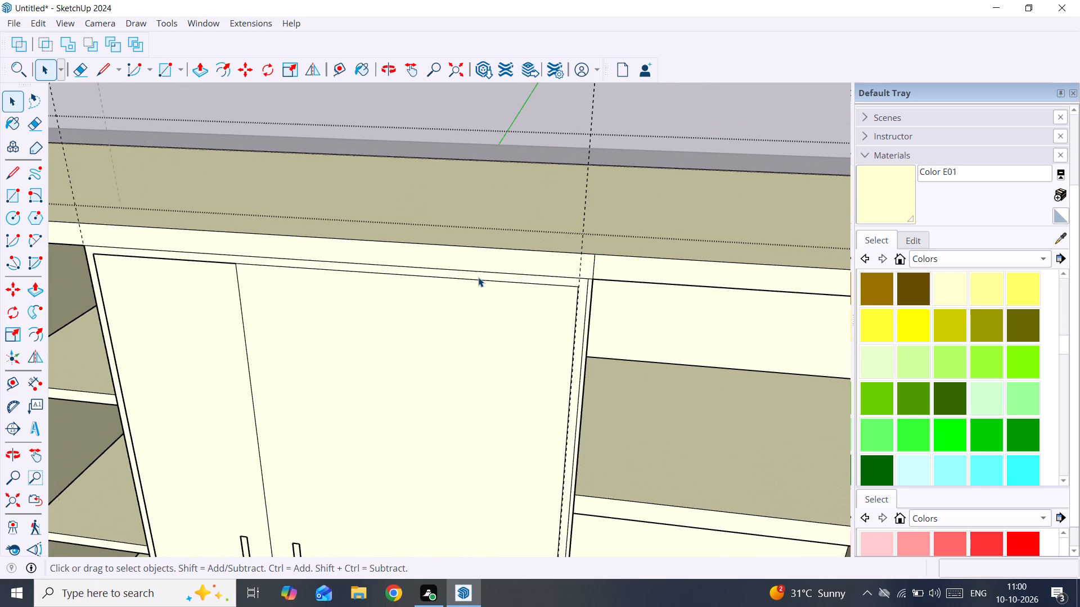
double_click(462, 313)
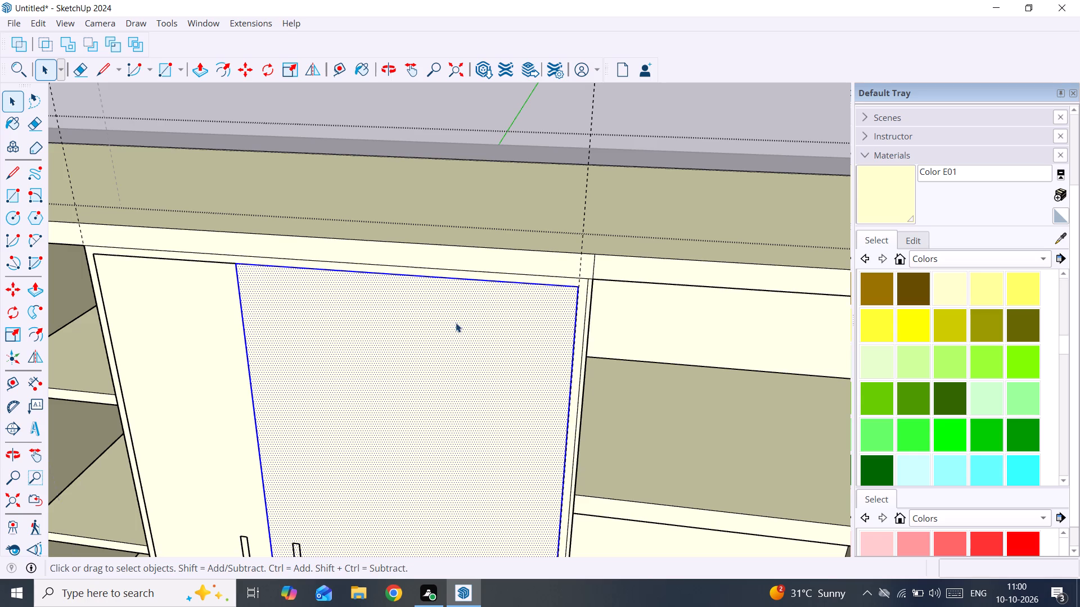
middle_click_drag(454, 325, 503, 188)
scroll(427, 371, "down", 8)
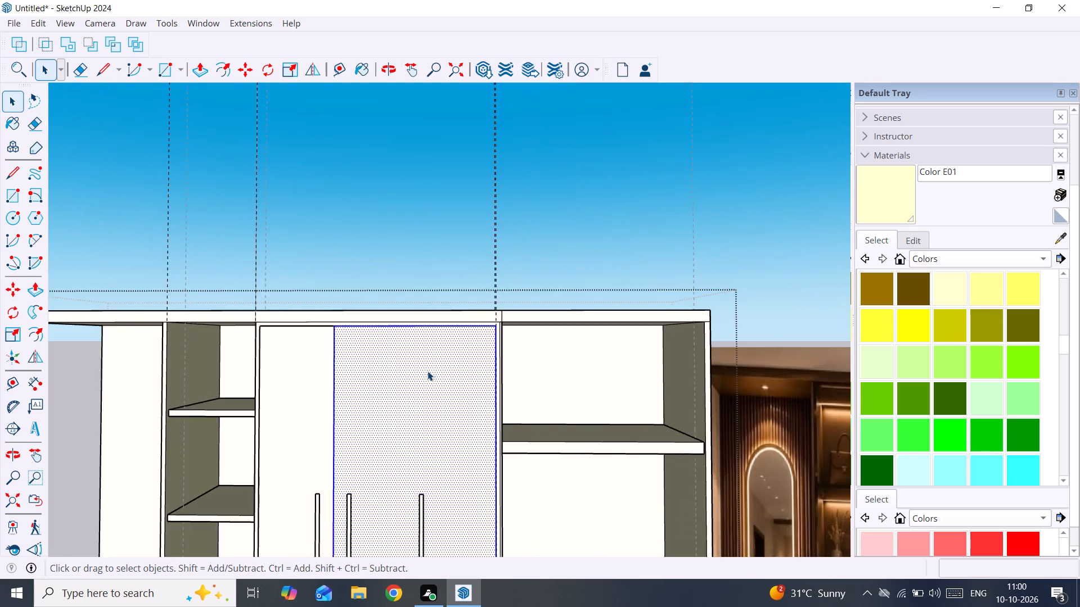
scroll(427, 371, "down", 5)
middle_click_drag(427, 372, 426, 260, "shift")
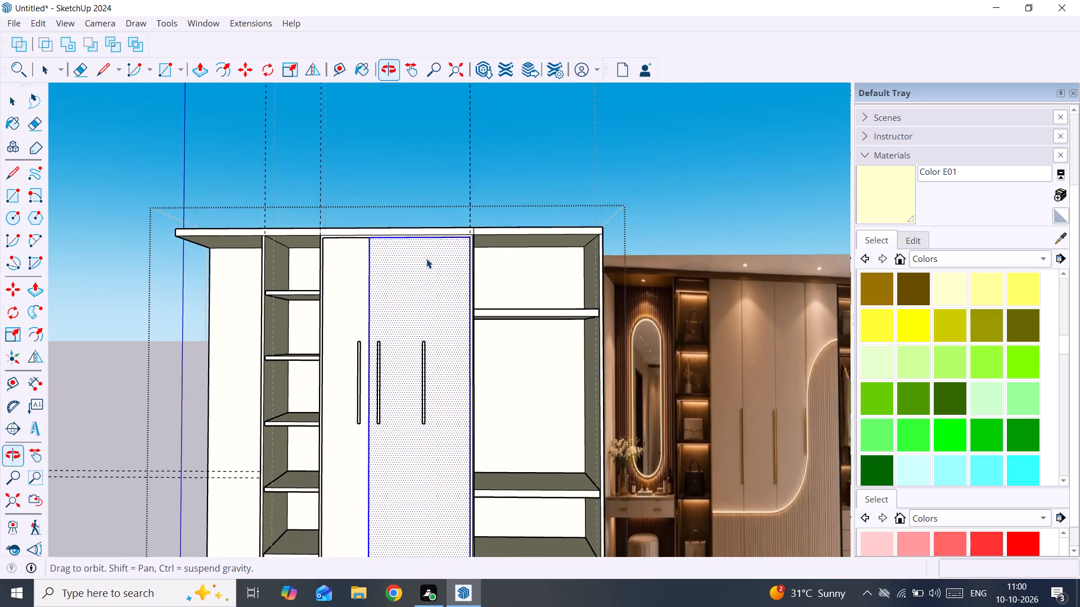
scroll(425, 288, "up", 2)
middle_click_drag(425, 288, 349, 321)
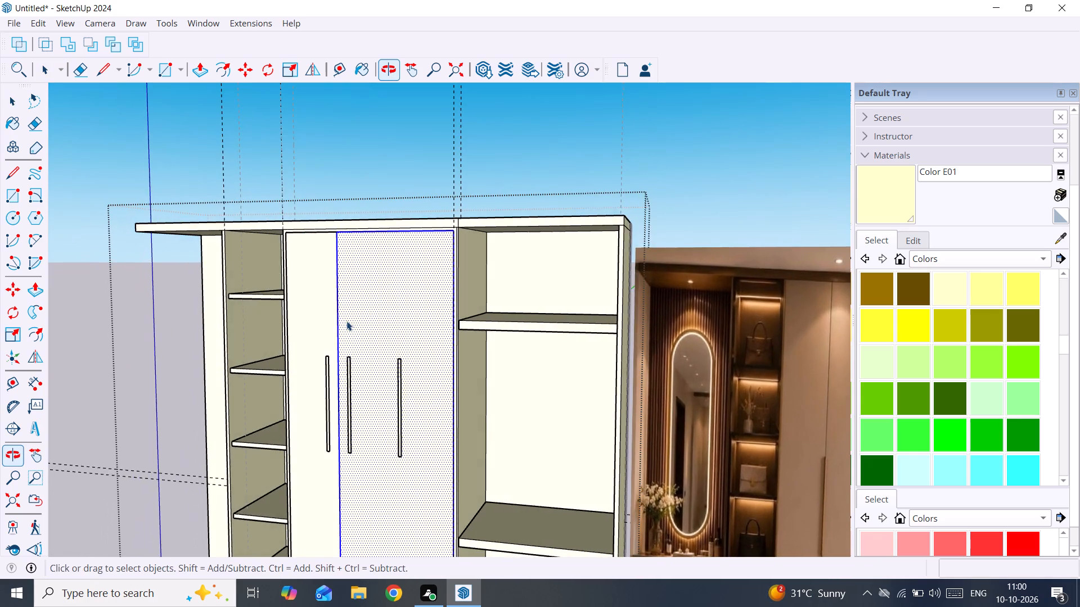
scroll(339, 318, "up", 8)
middle_click_drag(322, 305, 322, 304)
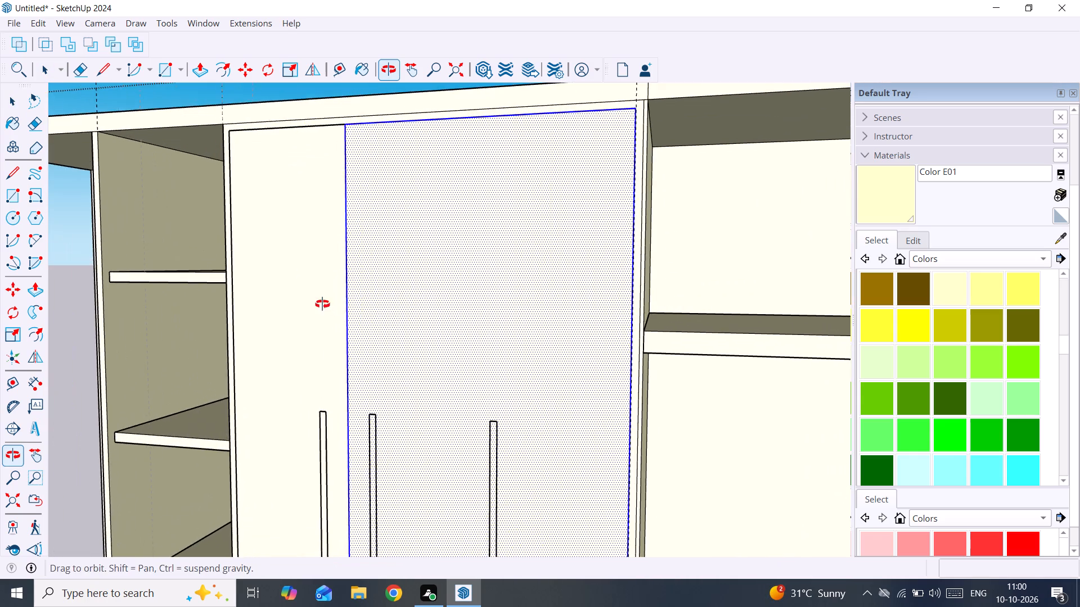
middle_click_drag(322, 304, 411, 308)
scroll(411, 308, "down", 11)
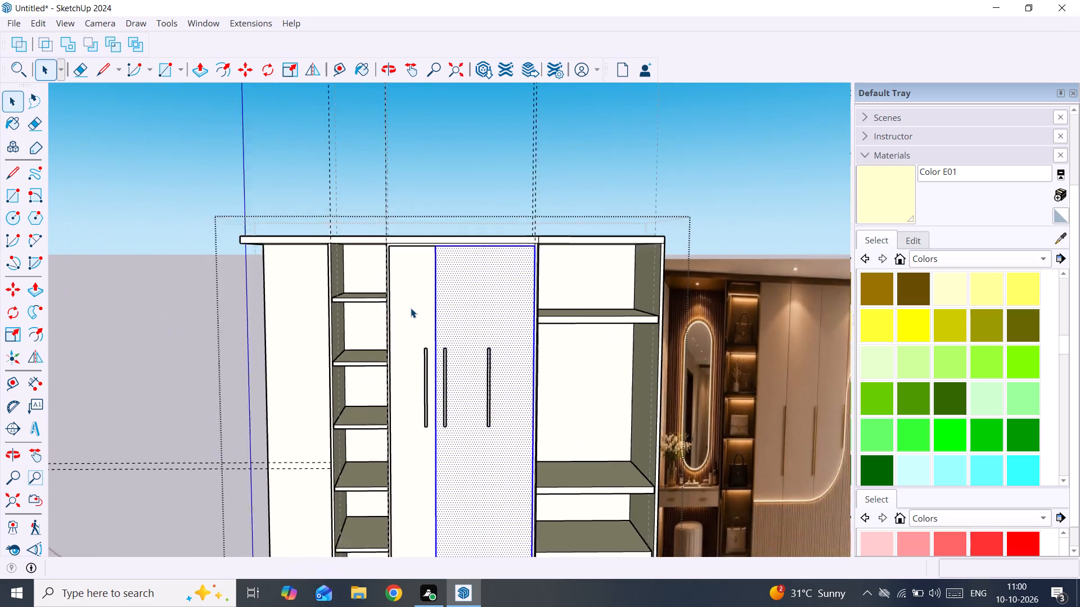
scroll(411, 308, "down", 2)
middle_click_drag(487, 325, 437, 219, "shift")
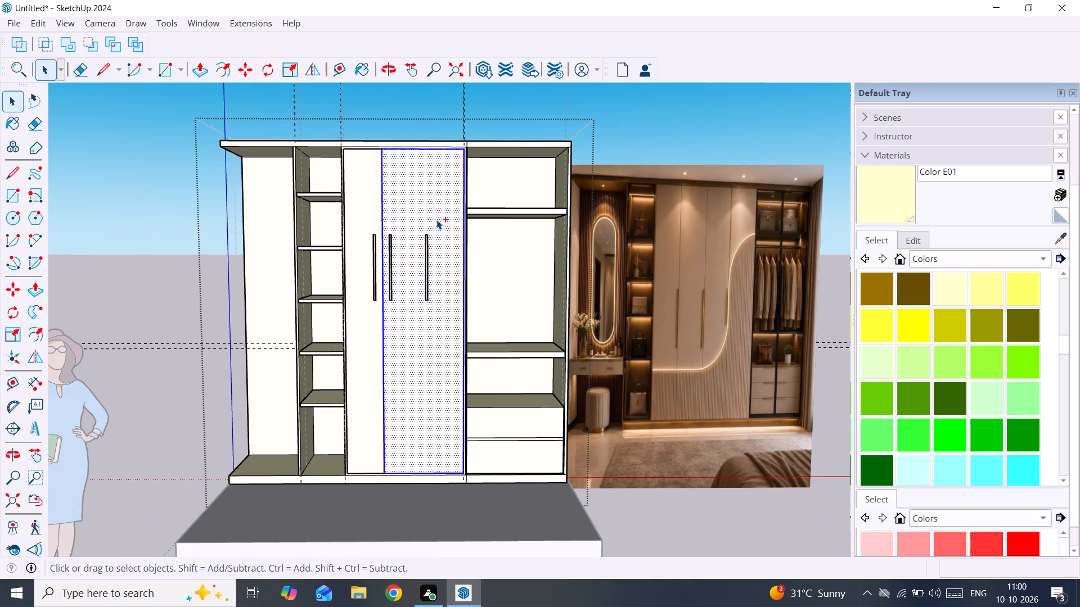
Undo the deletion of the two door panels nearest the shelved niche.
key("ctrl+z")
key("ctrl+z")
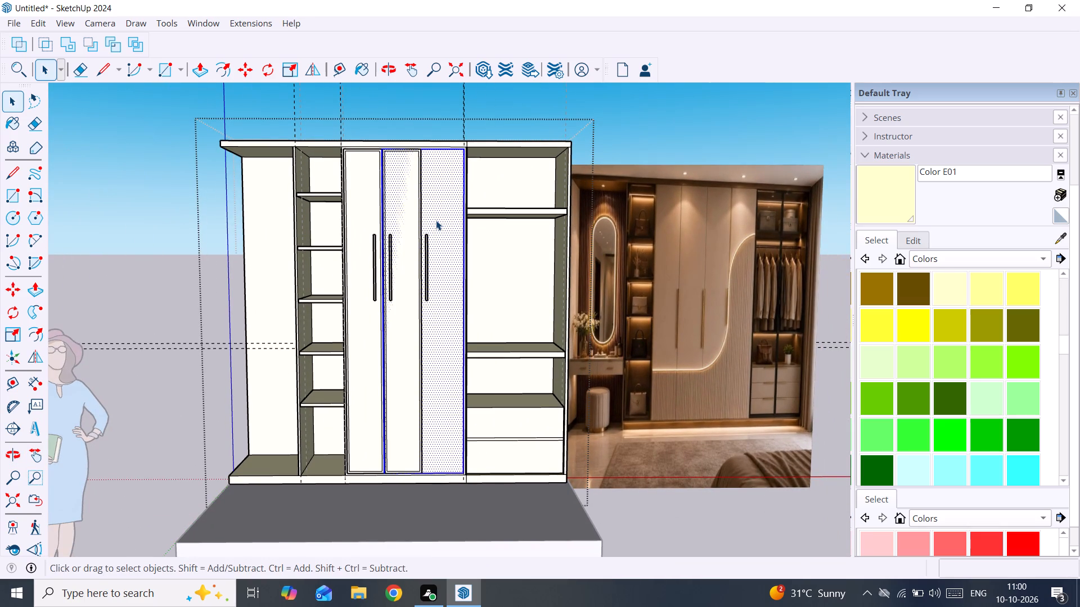
Examine the restored door panels and the bare backing face beside the drawer compartment.
scroll(404, 244, "up", 6)
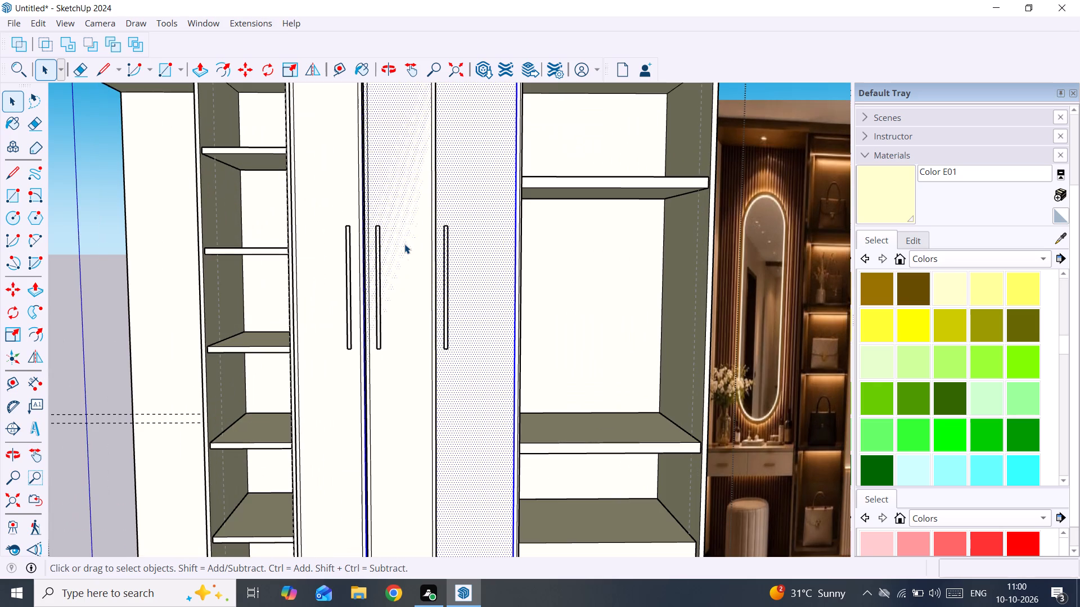
left_click(404, 244)
scroll(404, 244, "down", 2)
middle_click_drag(404, 244, 361, 337)
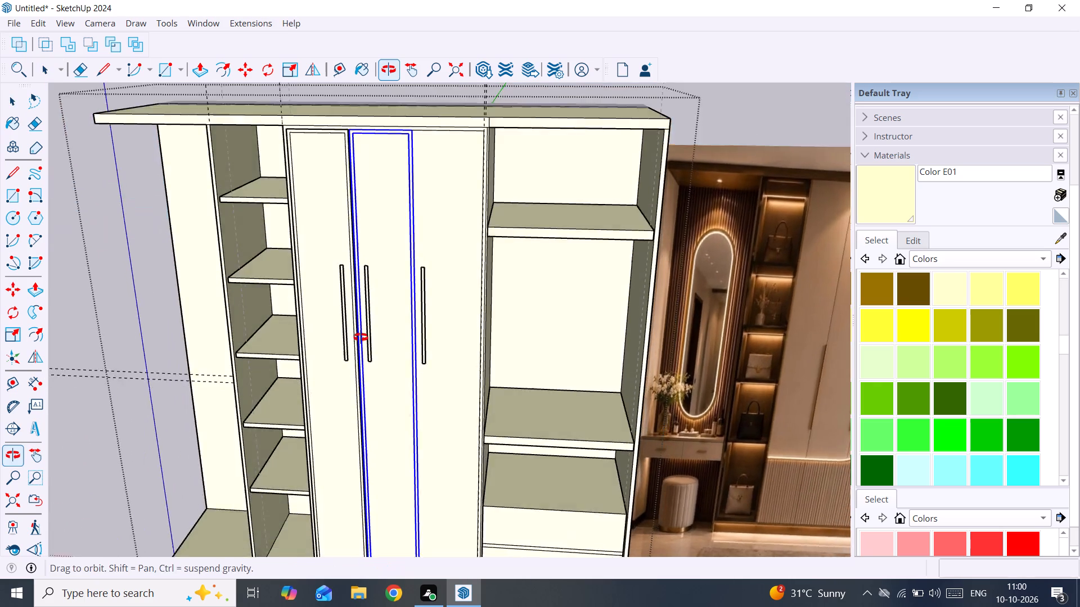
middle_click_drag(361, 337, 328, 375)
scroll(432, 205, "up", 3)
scroll(477, 187, "up", 3)
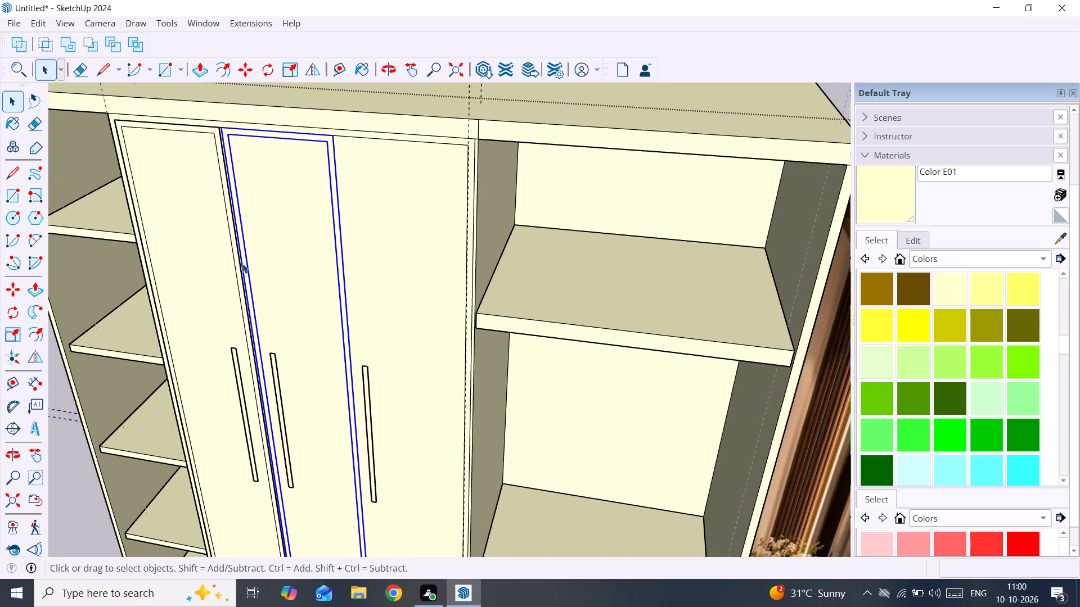
key("space")
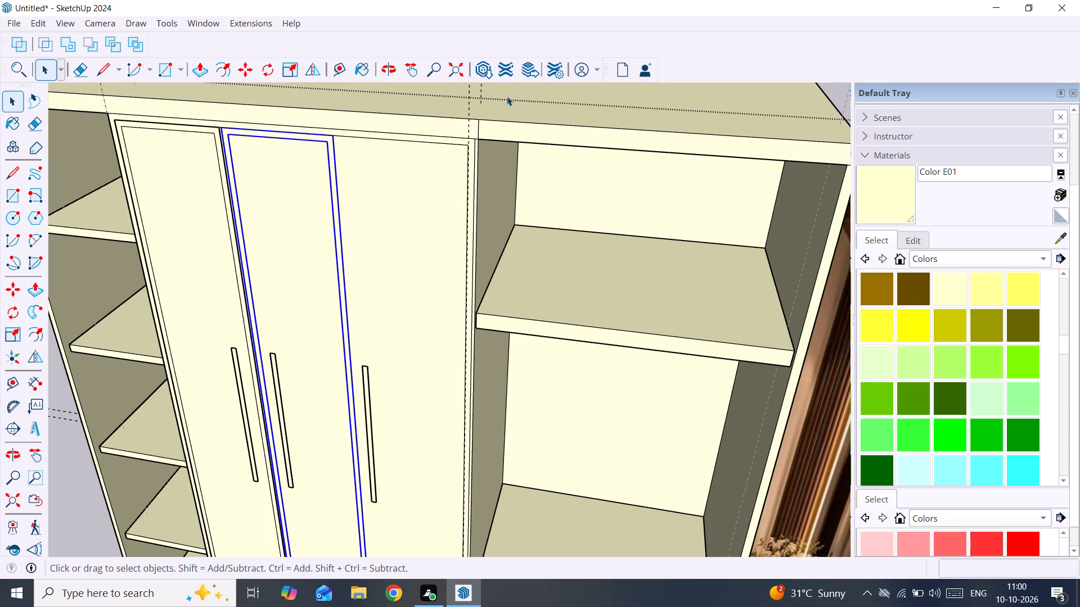
left_click(507, 96)
scroll(328, 275, "down", 2)
scroll(263, 284, "up", 1)
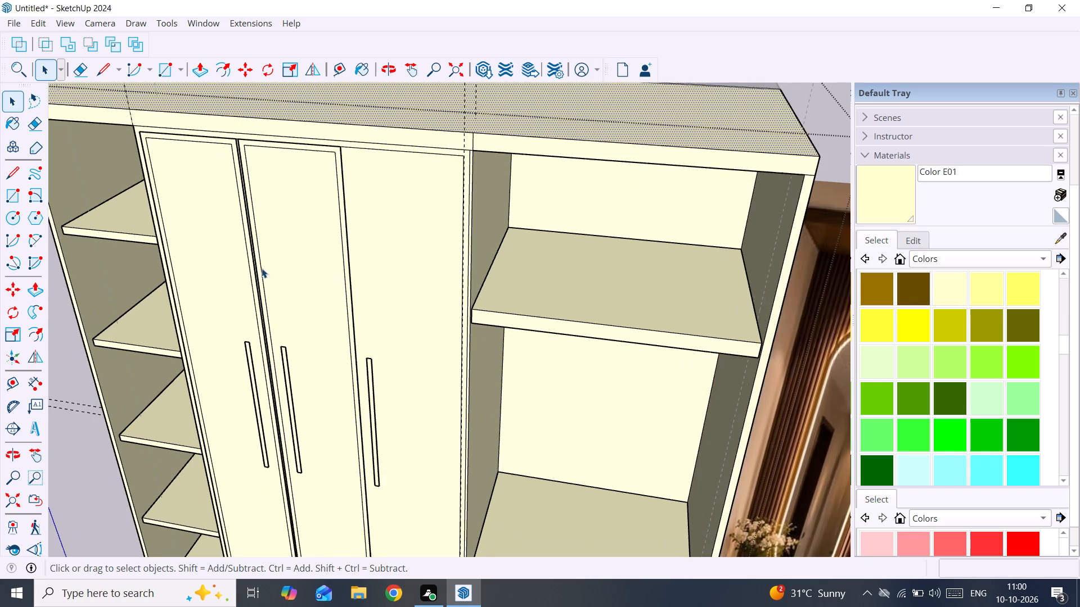
scroll(266, 241, "up", 7)
scroll(258, 210, "down", 7)
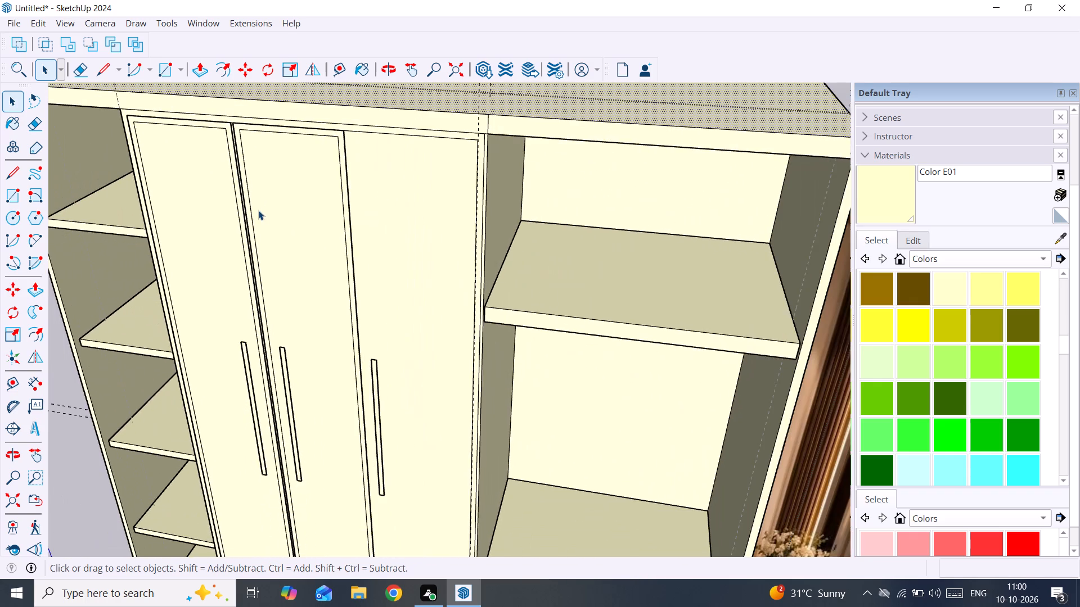
middle_click_drag(258, 210, 386, 198)
left_click(386, 198)
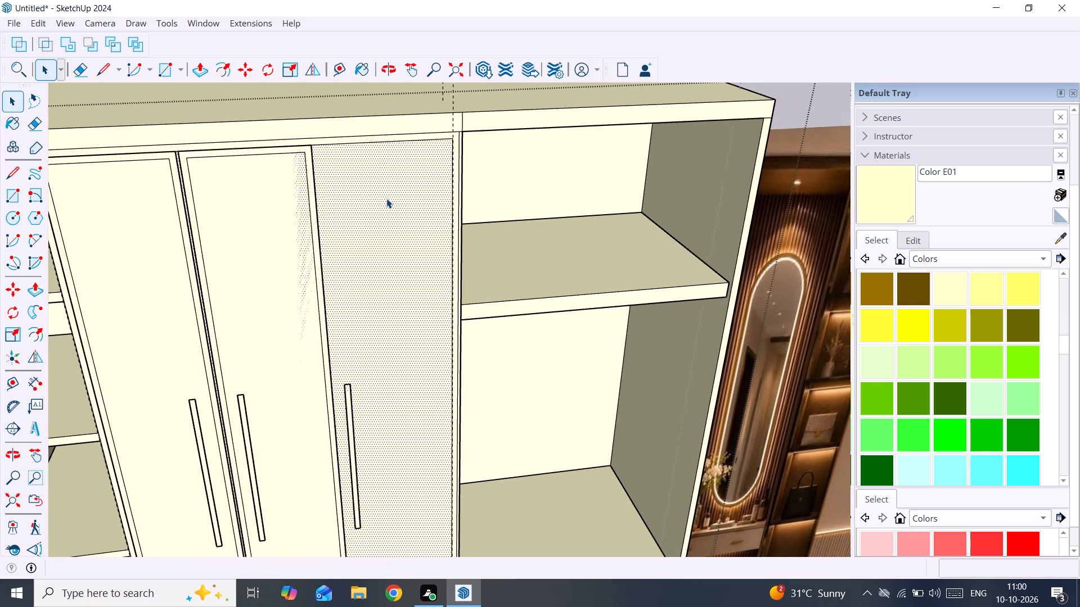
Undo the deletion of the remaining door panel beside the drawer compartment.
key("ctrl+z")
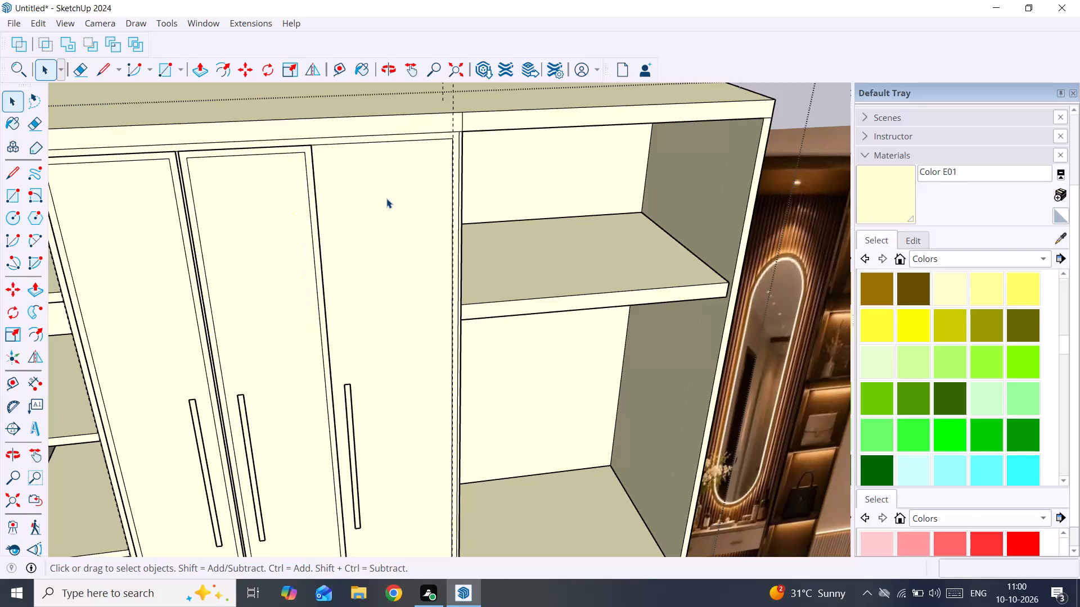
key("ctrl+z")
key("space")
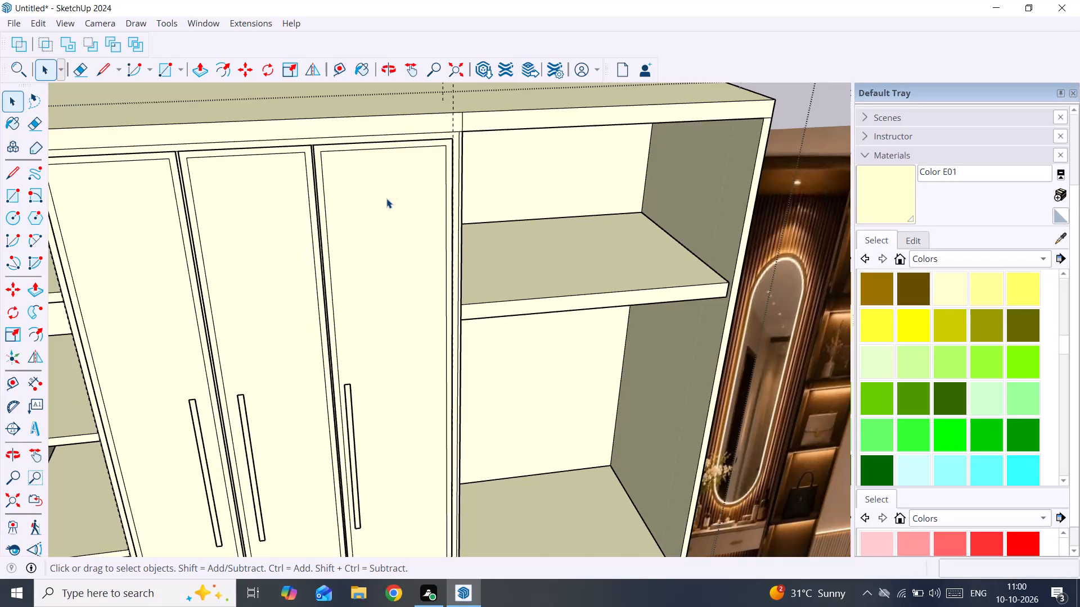
Examine the three doors and the whole wardrobe front from the base up to the top panel.
scroll(386, 198, "down", 8)
middle_click_drag(386, 198, 587, 161, "shift")
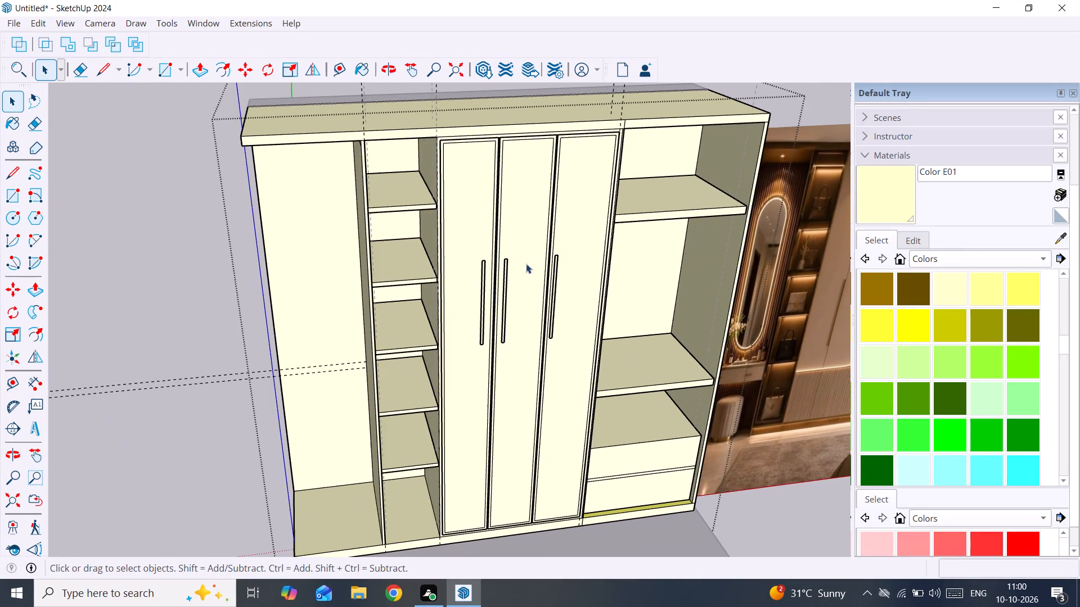
scroll(505, 521, "up", 5)
middle_click_drag(486, 508, 404, 348)
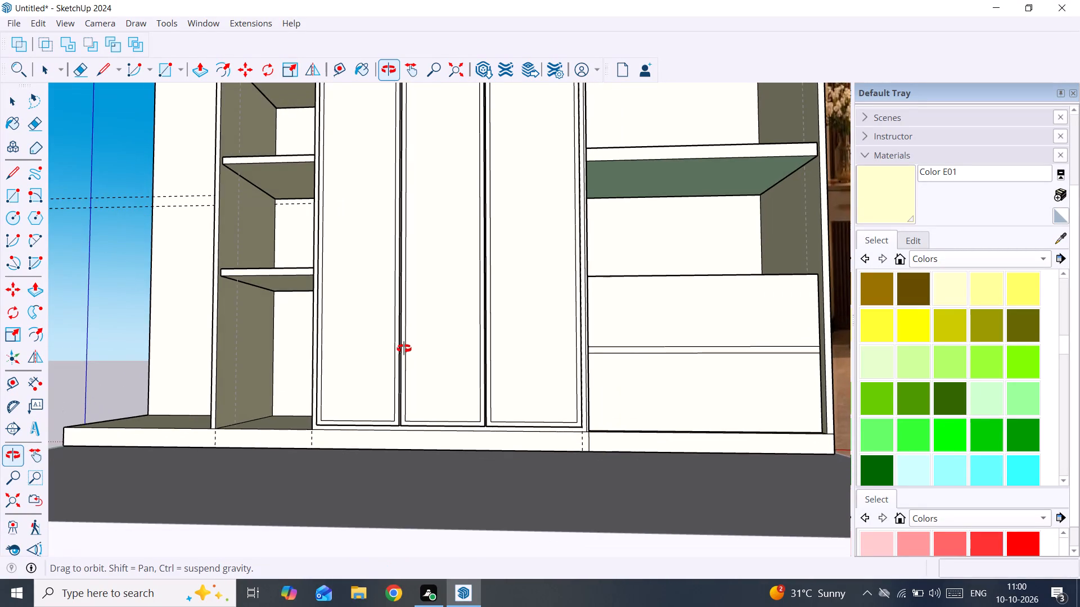
middle_click_drag(404, 348, 488, 526)
scroll(456, 387, "down", 4)
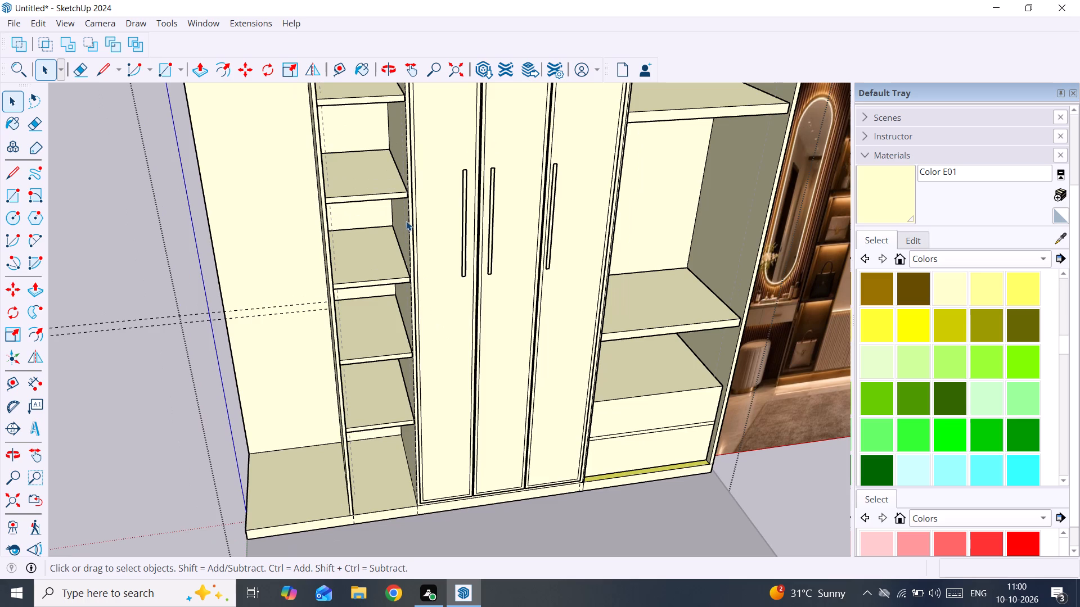
scroll(406, 221, "down", 2)
middle_click_drag(406, 221, 438, 329)
scroll(347, 303, "up", 1)
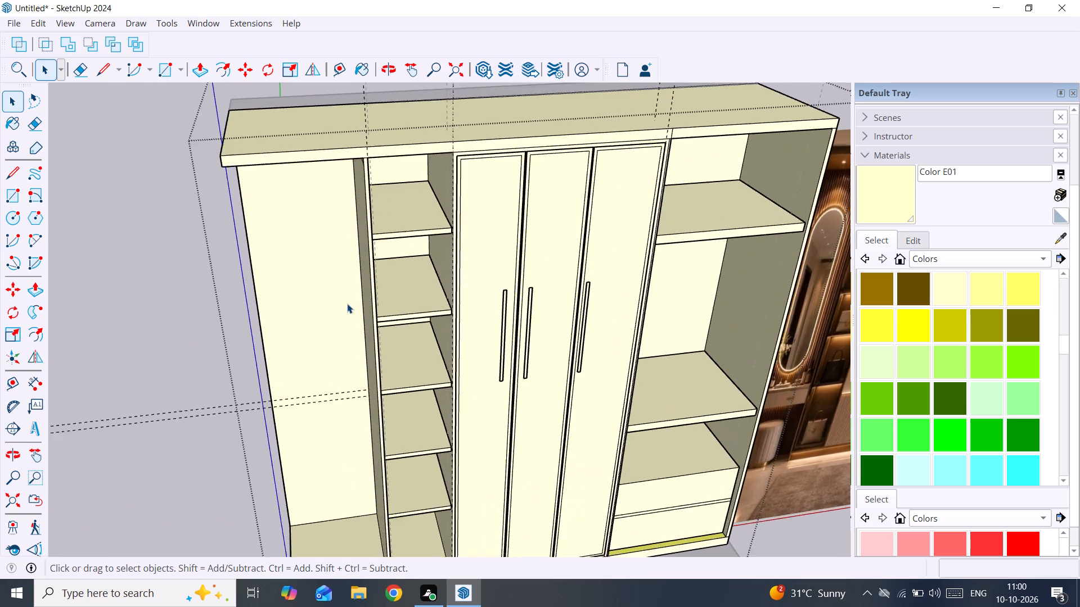
scroll(347, 303, "down", 5)
middle_click_drag(346, 303, 319, 170)
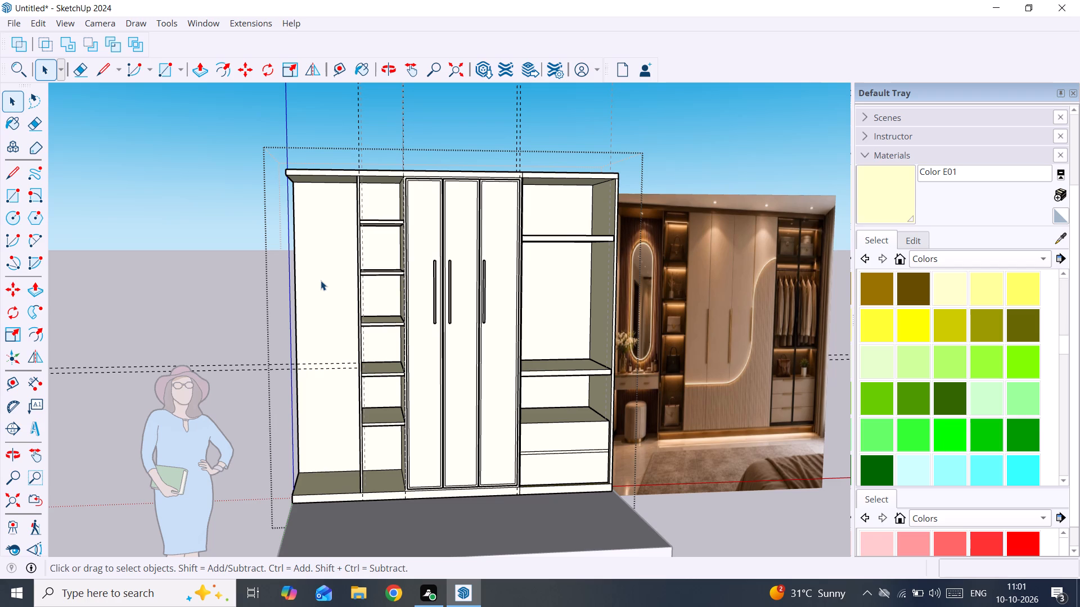
Examine the open end compartment, particularly the upper back corner where the partition meets the top panel.
scroll(321, 282, "down", 2)
middle_click_drag(321, 283, 348, 305)
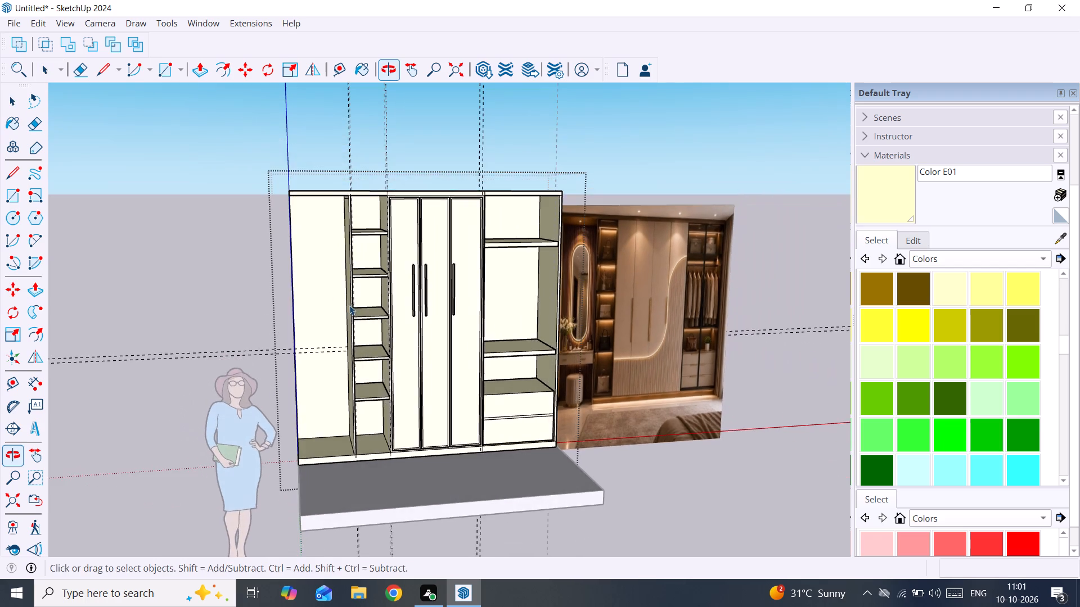
scroll(348, 302, "up", 3)
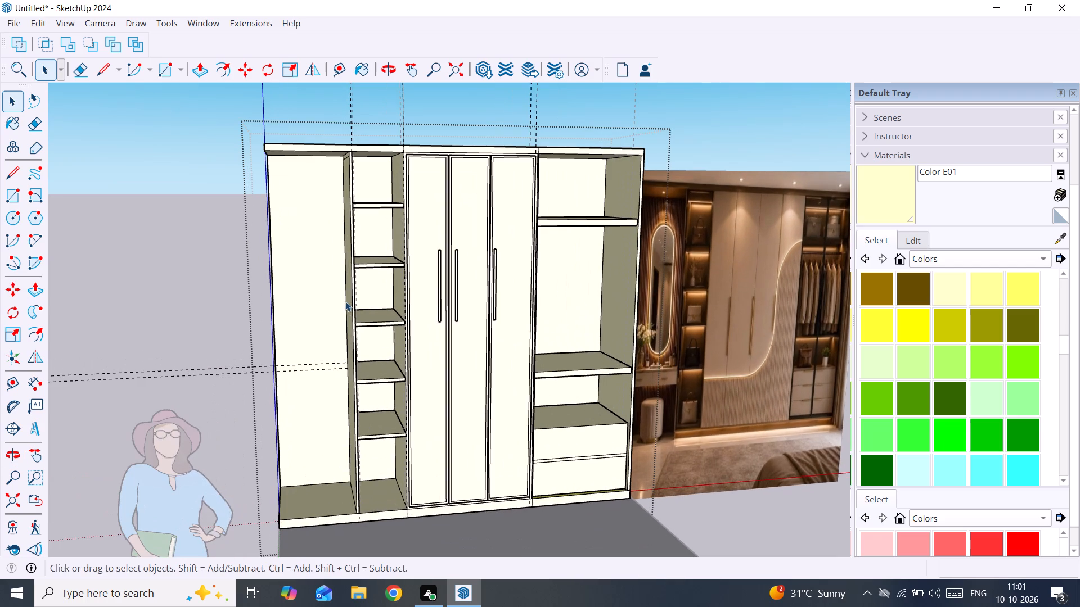
scroll(331, 277, "up", 5)
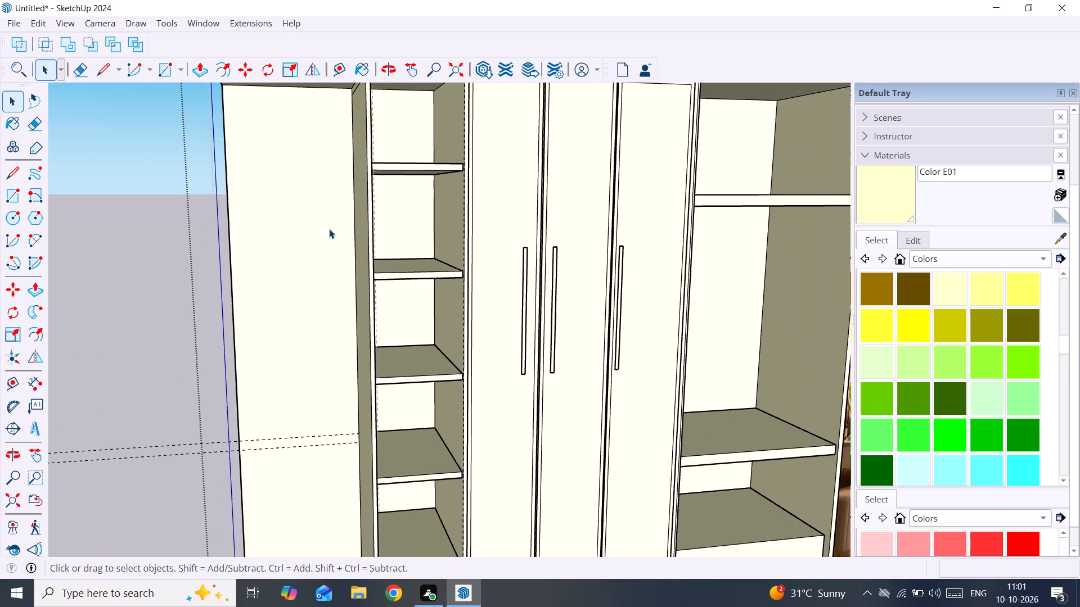
middle_click_drag(326, 166, 335, 327, "shift")
scroll(310, 271, "up", 1)
middle_click_drag(310, 270, 317, 166)
scroll(363, 235, "up", 4)
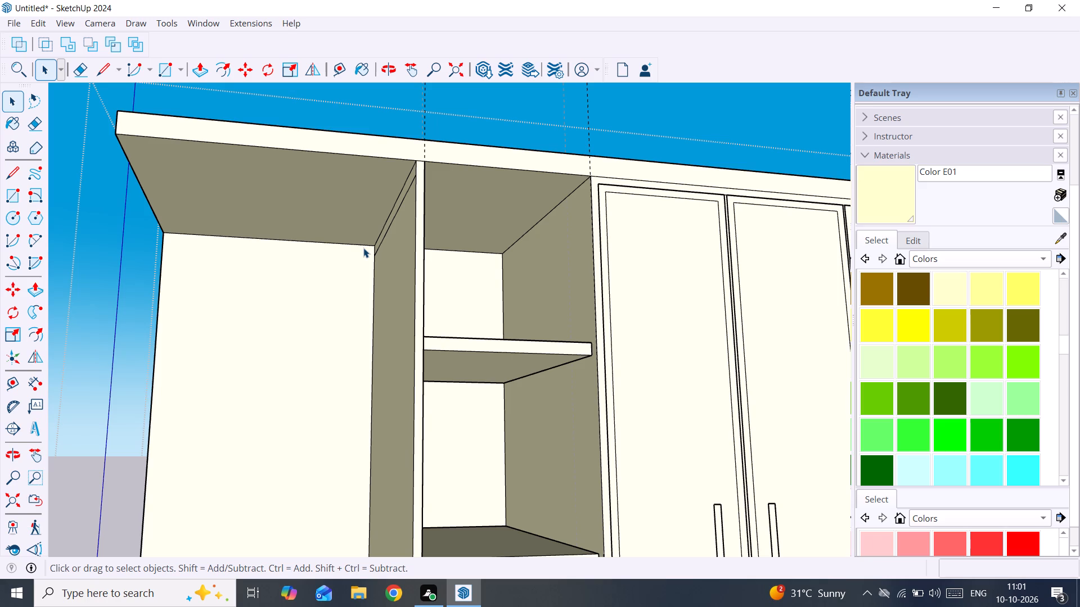
scroll(363, 248, "up", 8)
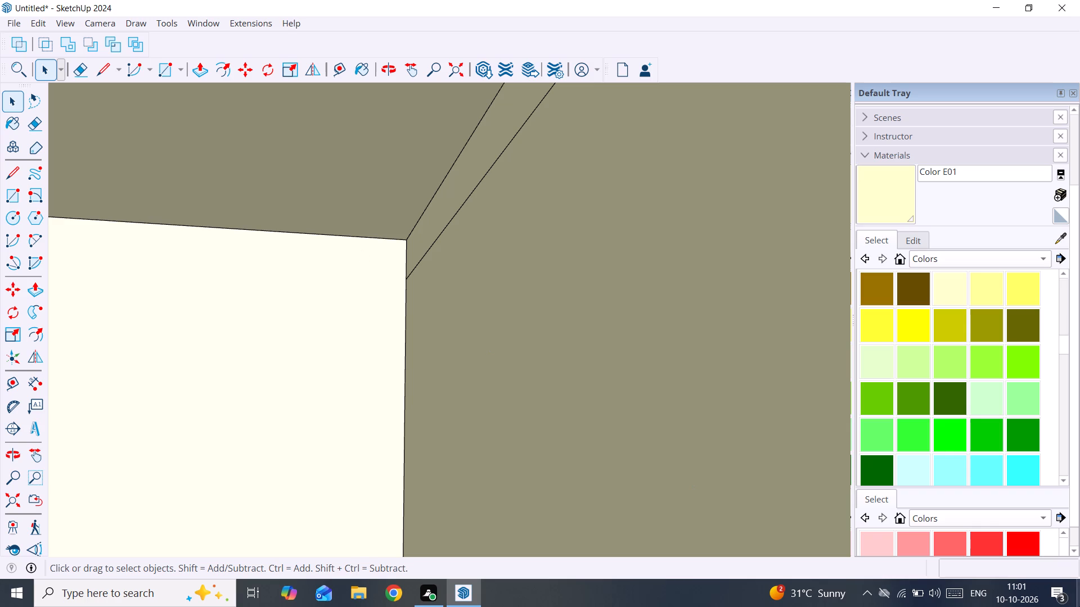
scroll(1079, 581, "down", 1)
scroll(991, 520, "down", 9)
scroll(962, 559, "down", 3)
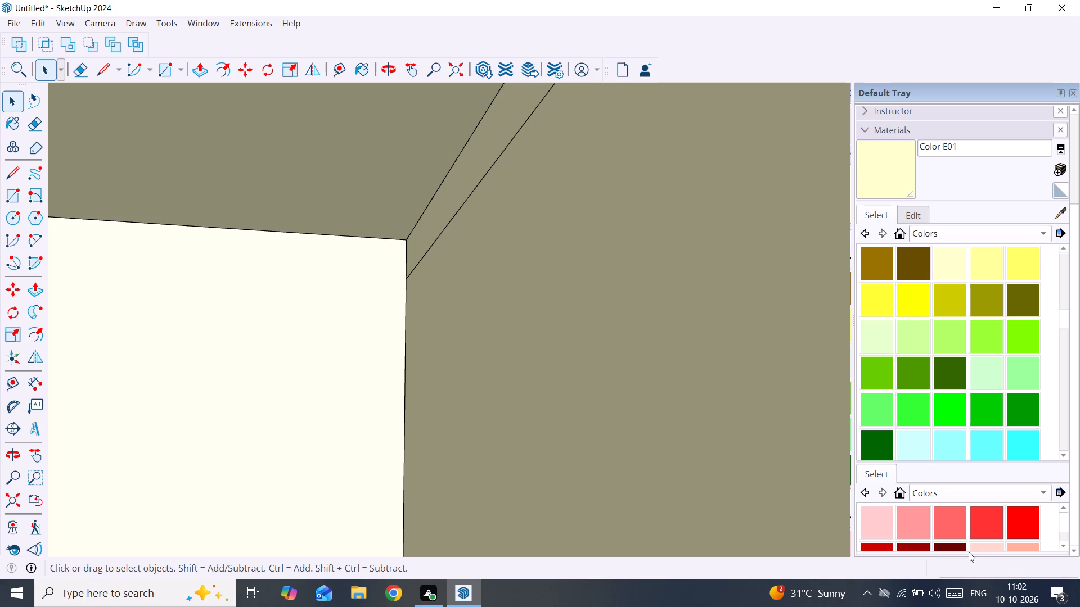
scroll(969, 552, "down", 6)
Draw a full-height rectangular strip about 1 3/8" wide and 9' 7" tall on the end compartment's back face, against the shelf partition.
scroll(267, 333, "down", 19)
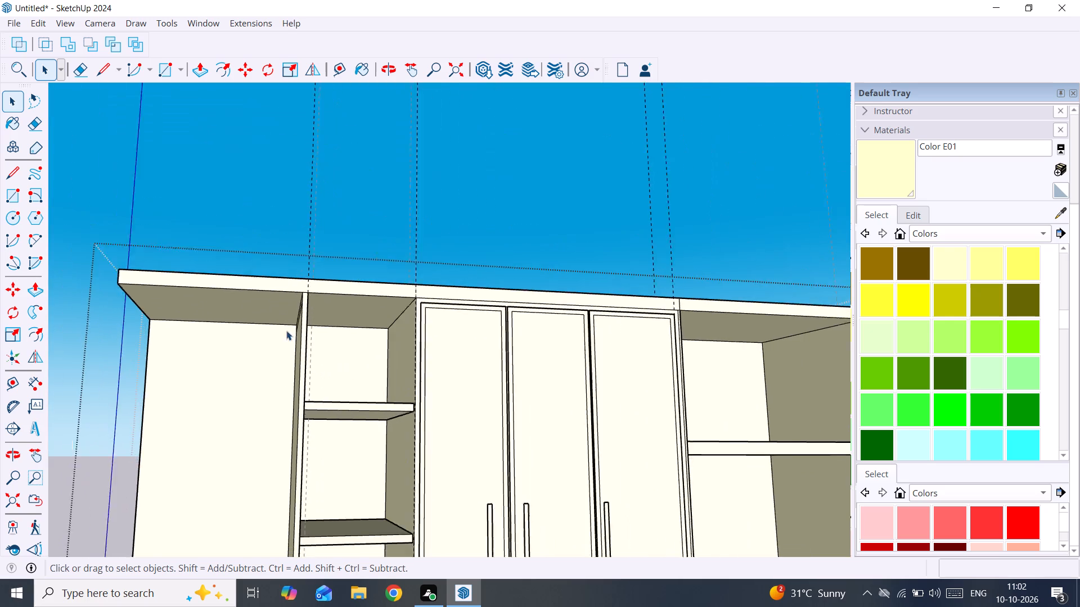
scroll(286, 330, "down", 1)
middle_click_drag(290, 317, 309, 170)
scroll(308, 239, "down", 7, "shift")
middle_click_drag(308, 239, 363, 144)
middle_click_drag(362, 149, 345, 205)
scroll(313, 120, "up", 2)
middle_click_drag(315, 113, 352, 371)
scroll(355, 351, "up", 3)
middle_click_drag(390, 337, 380, 207)
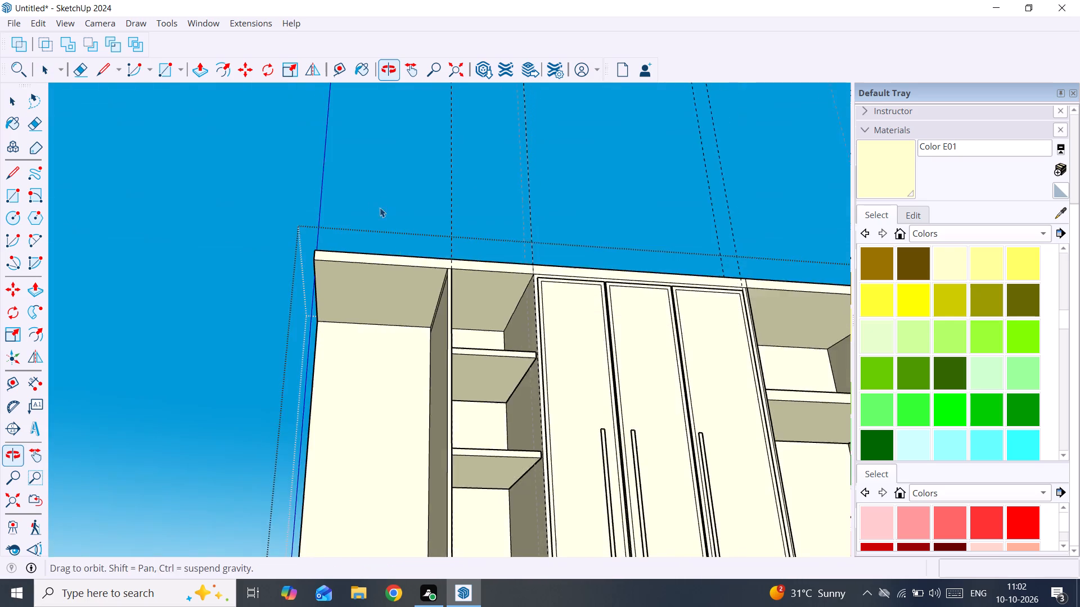
scroll(430, 340, "up", 4)
middle_click_drag(463, 341, 526, 341)
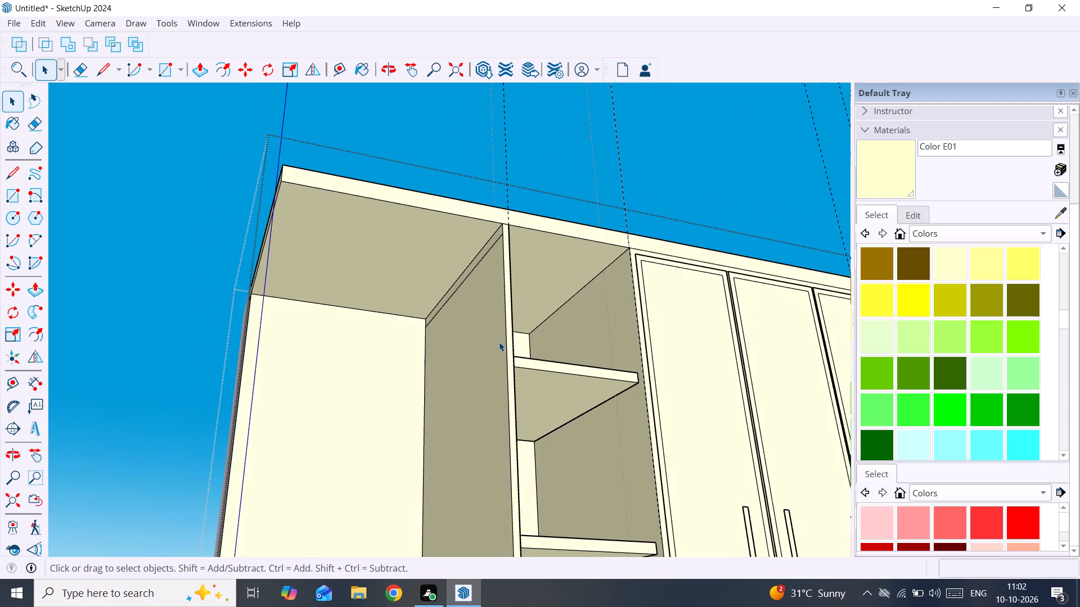
key("r")
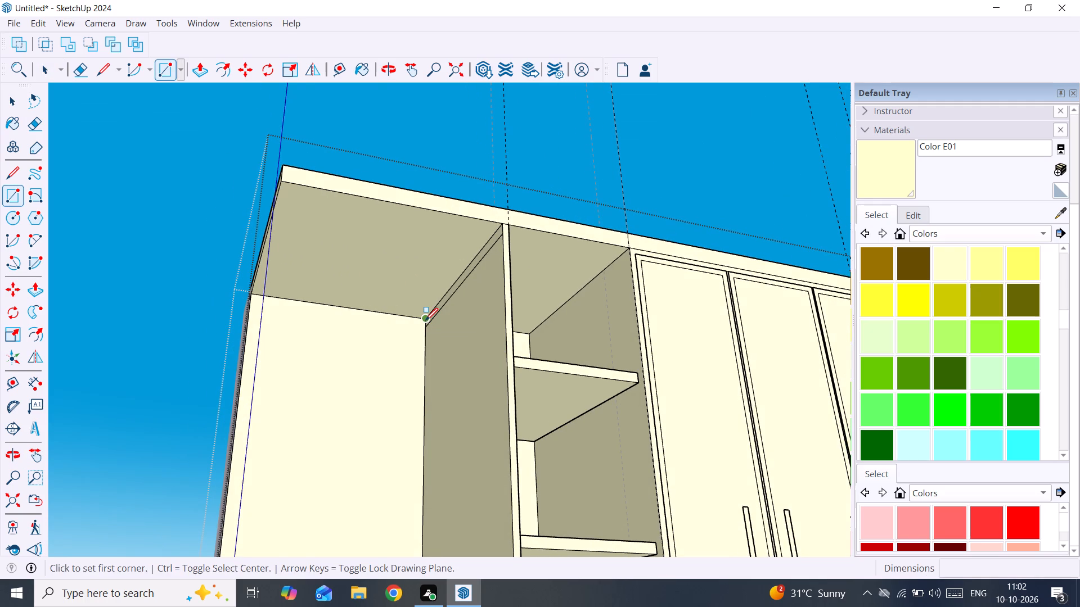
left_click(425, 320)
scroll(384, 433, "down", 8)
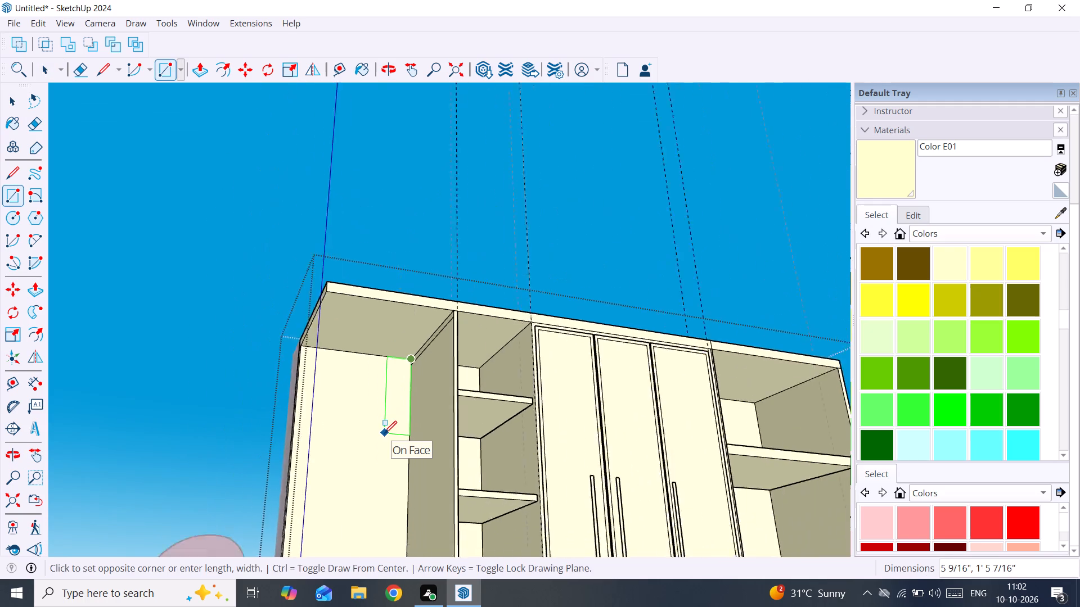
scroll(384, 433, "down", 1)
middle_click_drag(385, 425, 374, 120)
scroll(367, 196, "down", 1)
middle_click_drag(367, 203, 367, 255)
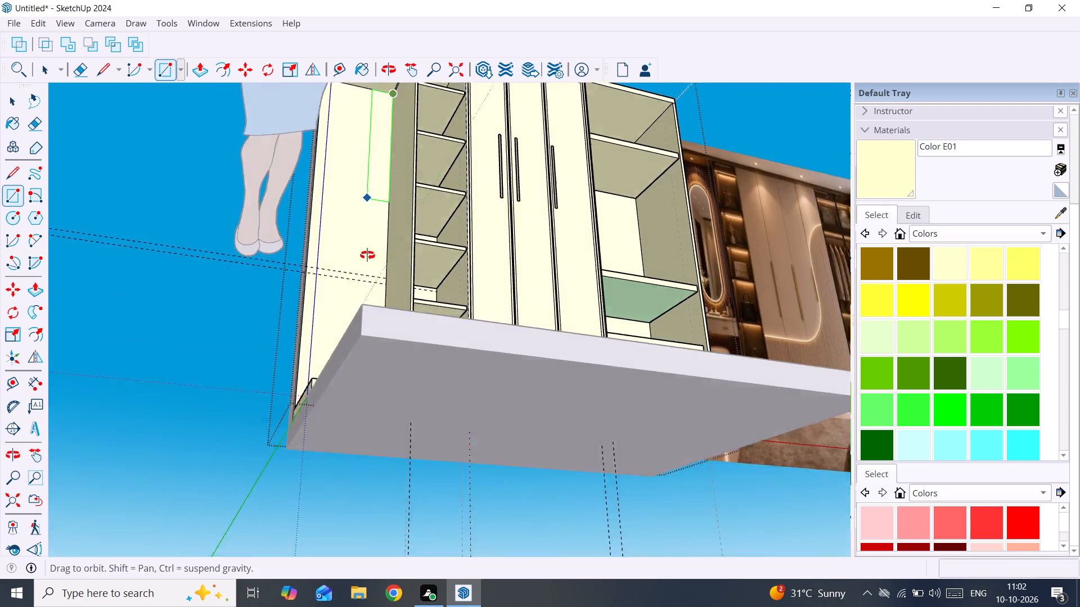
middle_click_drag(367, 255, 364, 434)
scroll(364, 394, "up", 4)
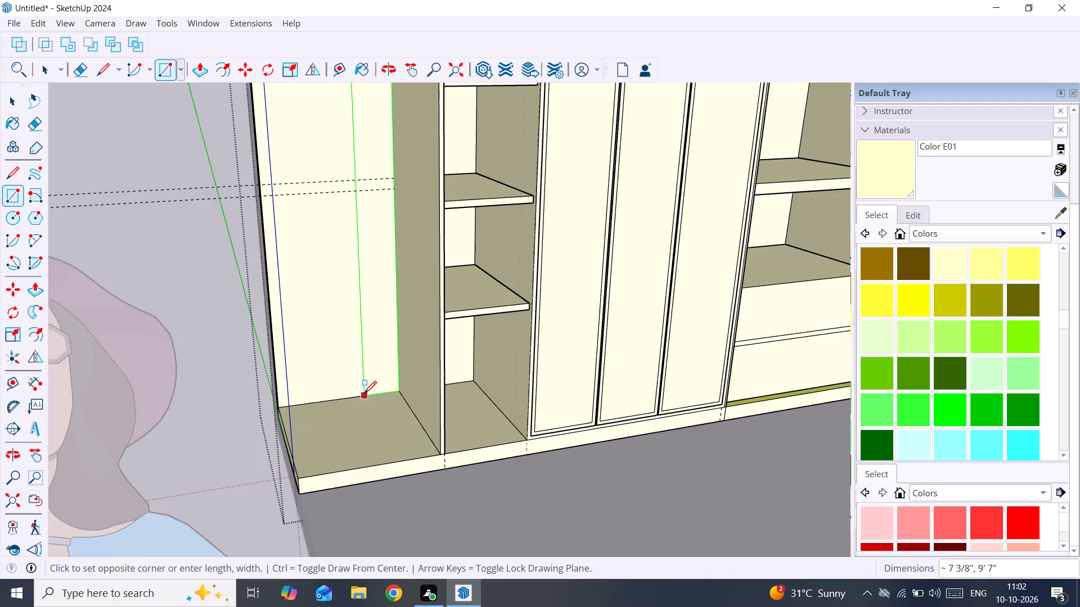
scroll(364, 393, "up", 3)
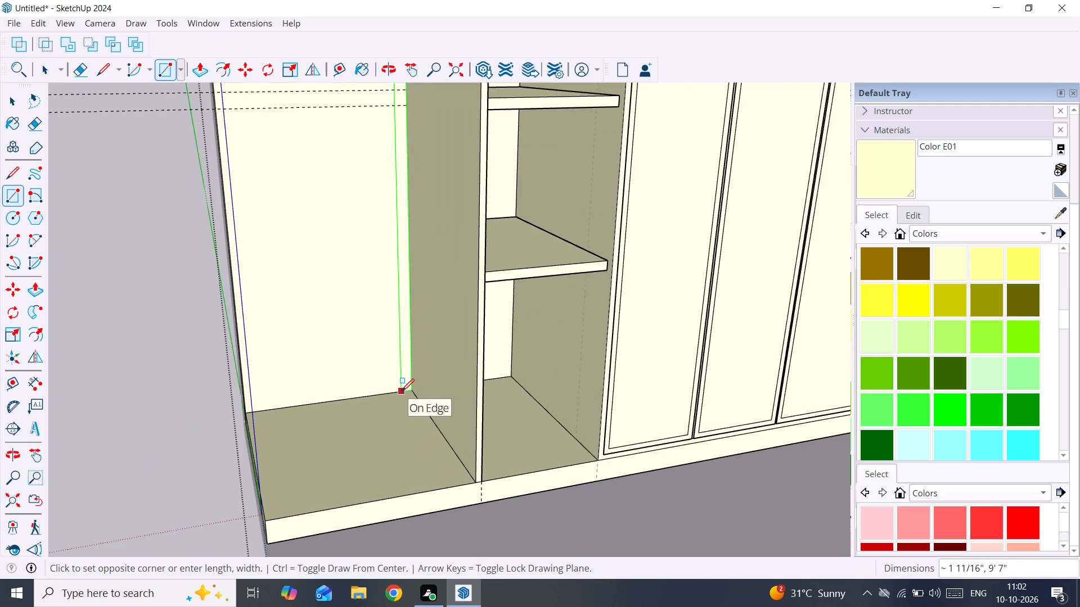
left_click(403, 391)
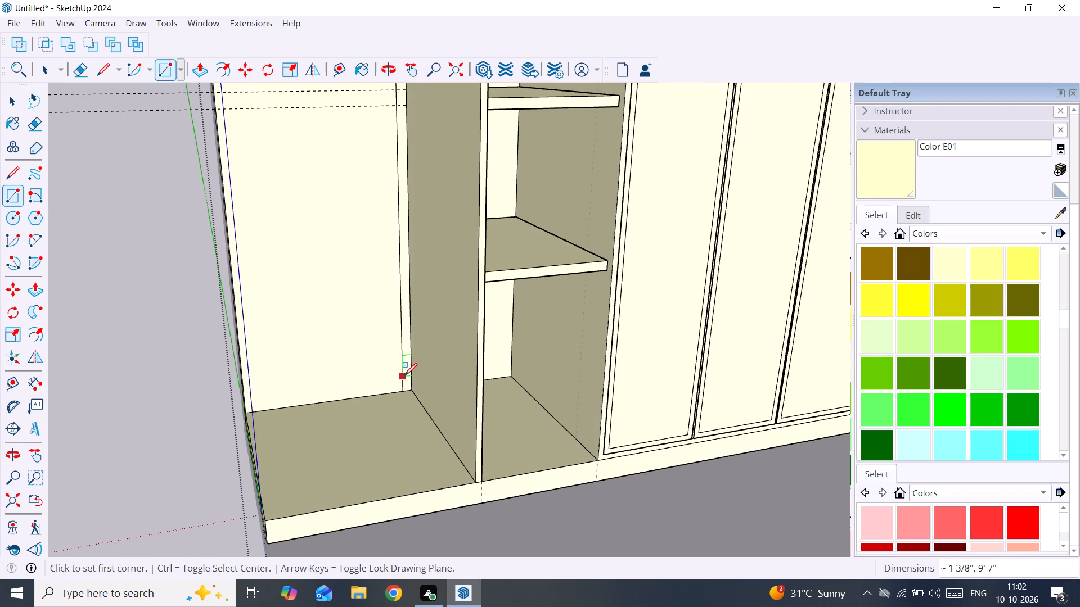
Group the narrow strip's face and edges and convert the group into a component.
key("space")
double_click(407, 369)
right_click(407, 369)
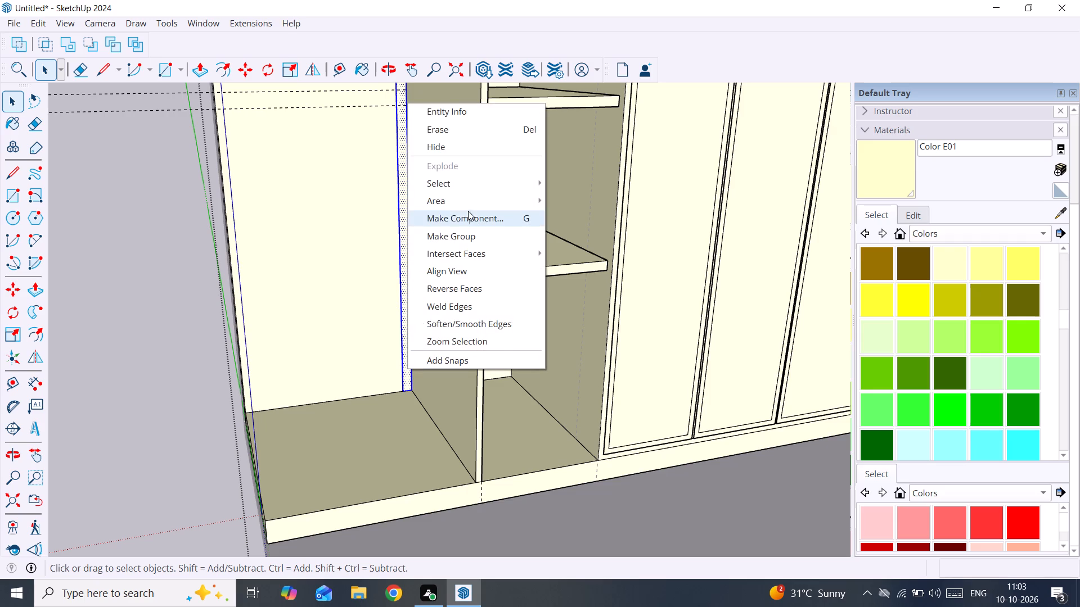
left_click(469, 232)
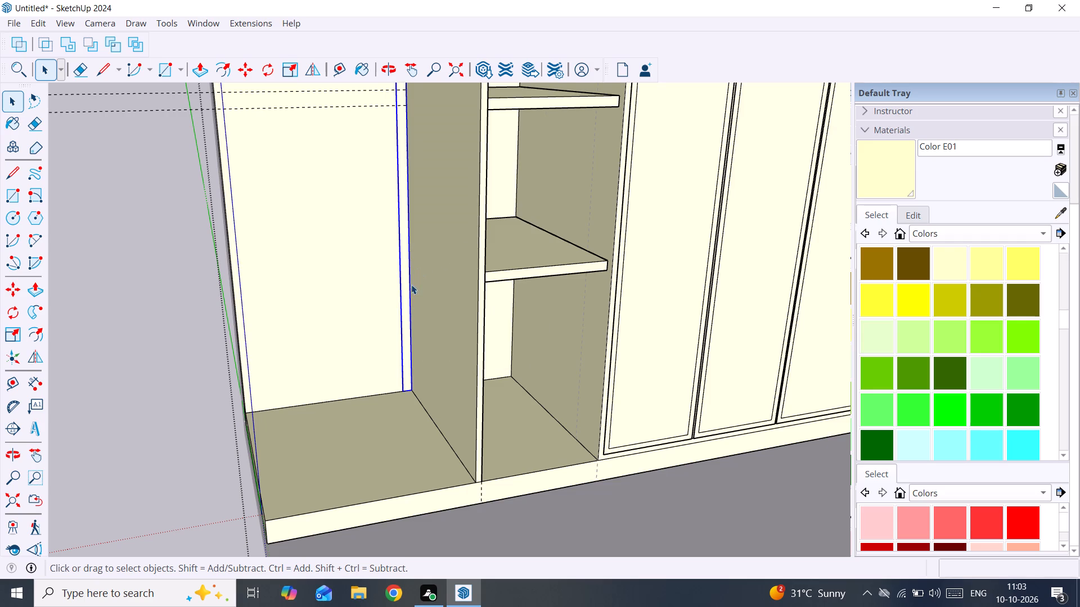
right_click(406, 283)
left_click(452, 401)
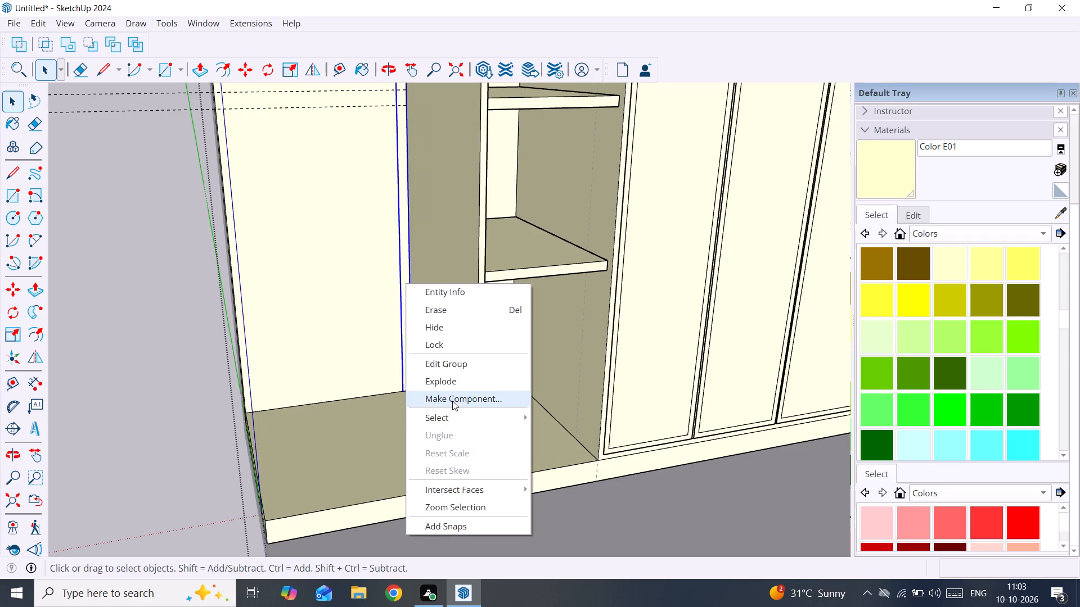
left_click(555, 472)
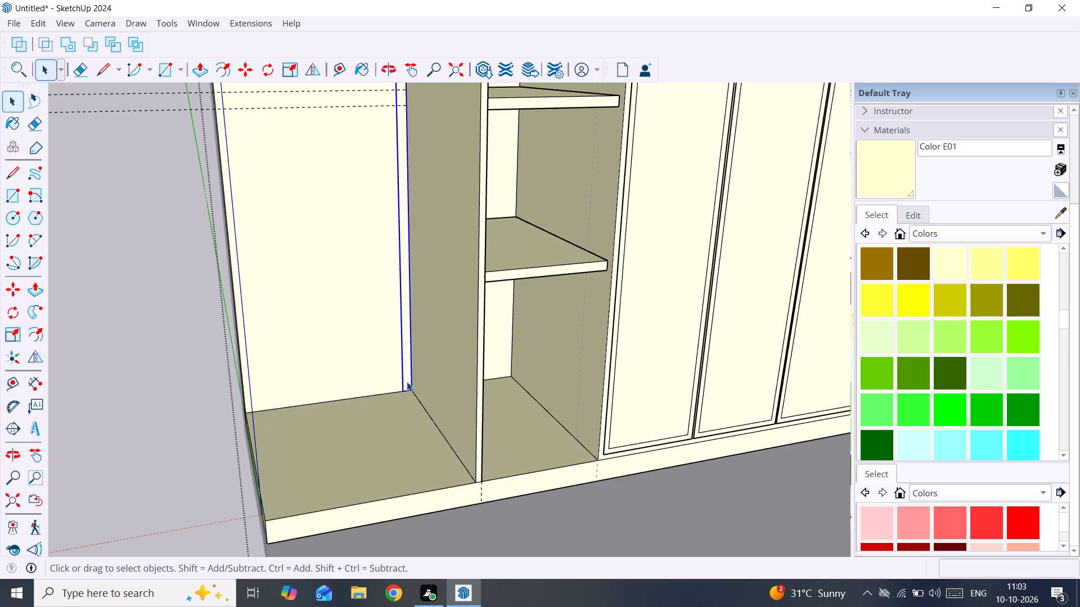
Copy the strip about 1' 11 5/16" to the back panel's outer edge and divide the span into 13 equal copies (/13).
key("m")
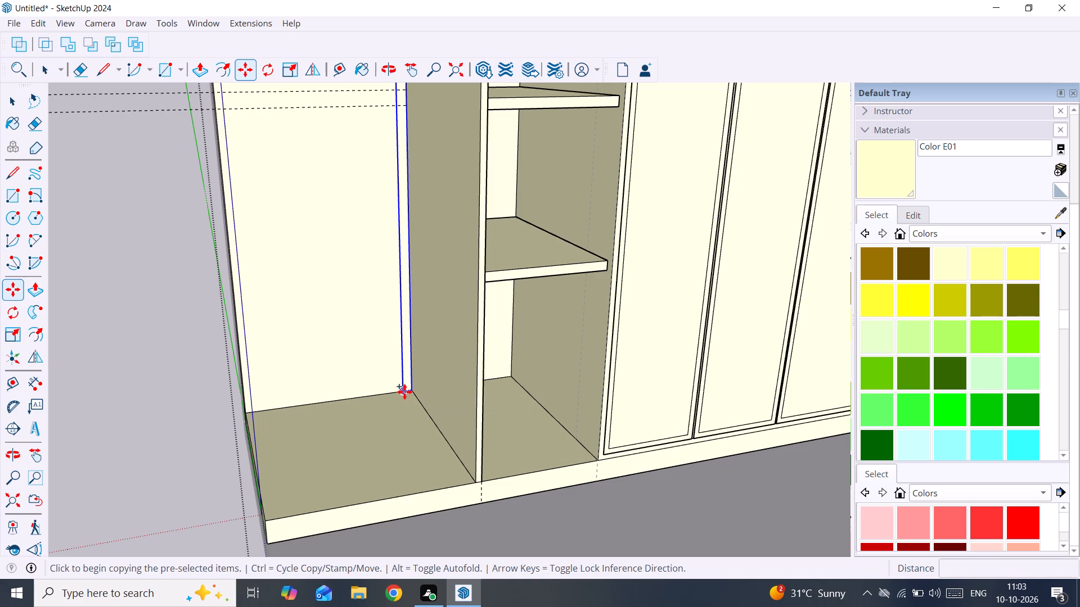
left_click(404, 392)
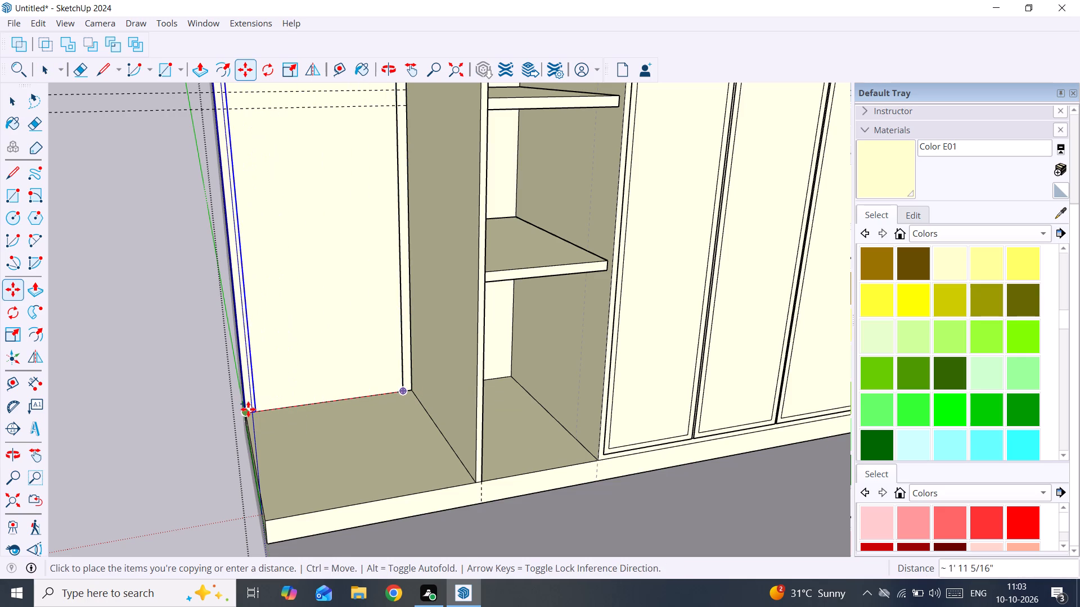
scroll(248, 409, "up", 1)
middle_click_drag(248, 409, 326, 409)
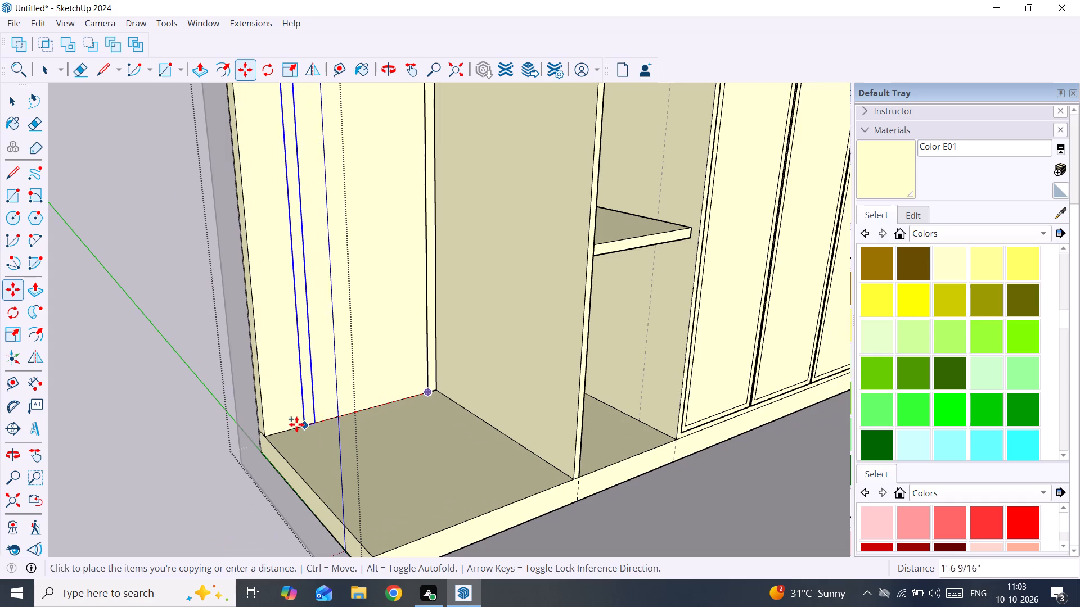
left_click(271, 436)
scroll(375, 345, "down", 3)
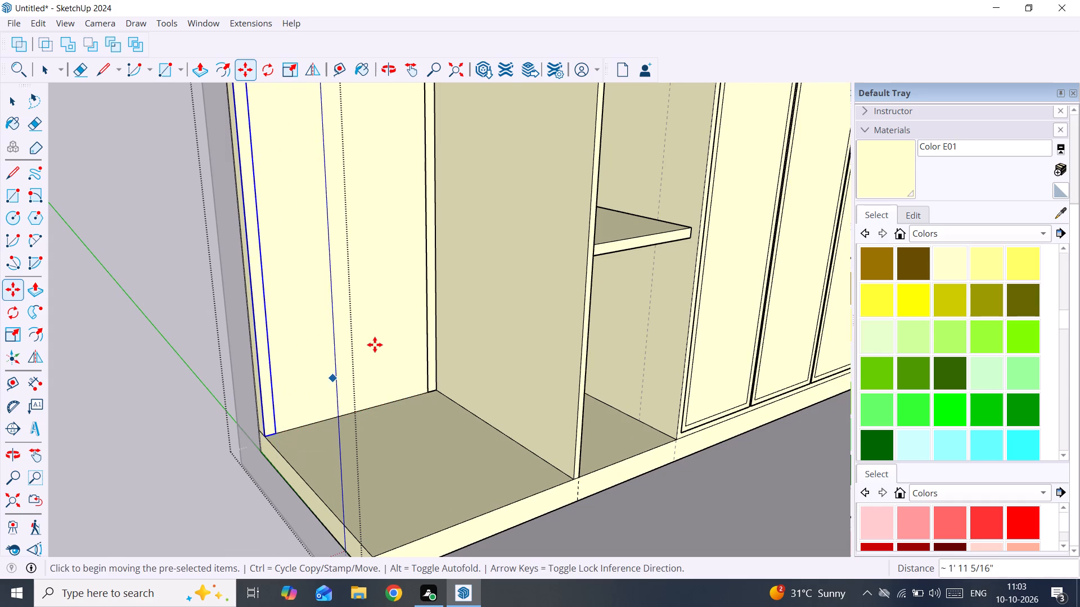
scroll(375, 345, "down", 2)
type("/13")
key("Return")
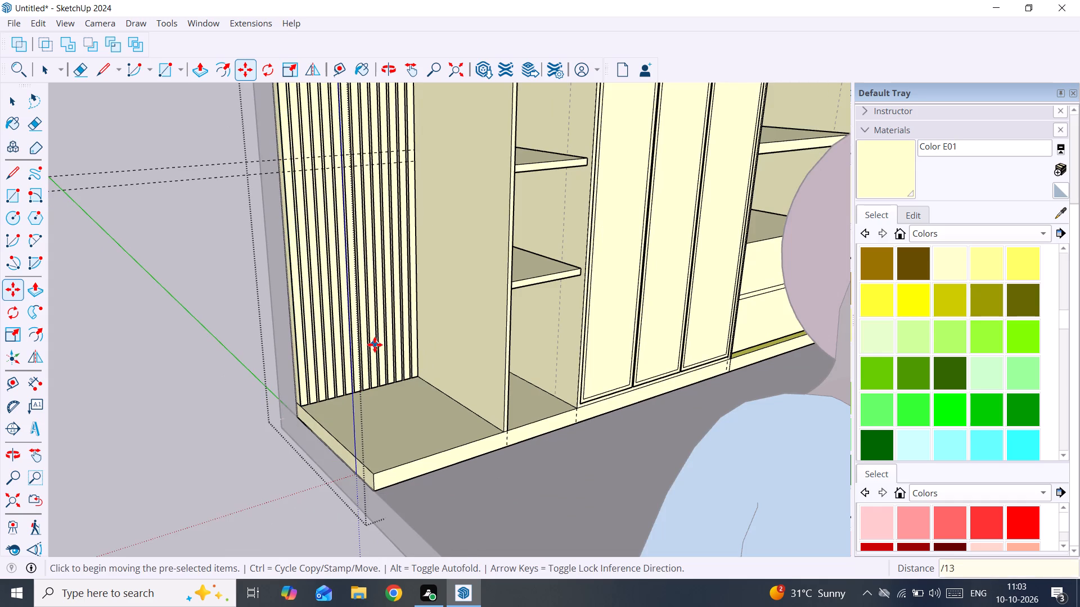
Extrude the strip component's face 2" with Push/Pull so all the slats on the back panel gain depth, and leave component editing.
scroll(372, 342, "down", 4)
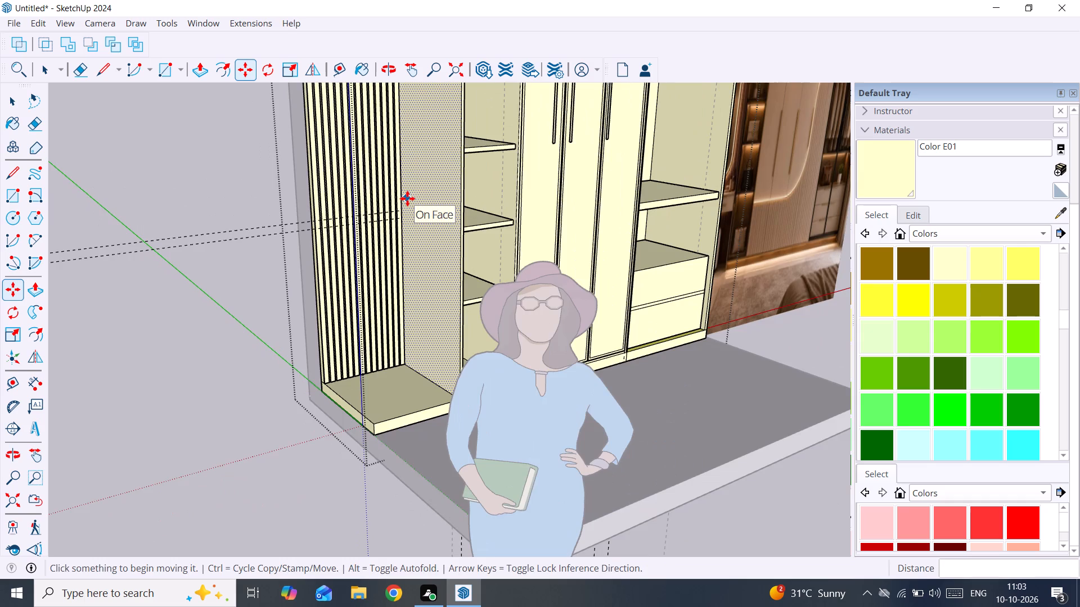
middle_click_drag(408, 198, 346, 388, "shift")
scroll(323, 240, "up", 4)
middle_click_drag(321, 229, 256, 196)
key("space")
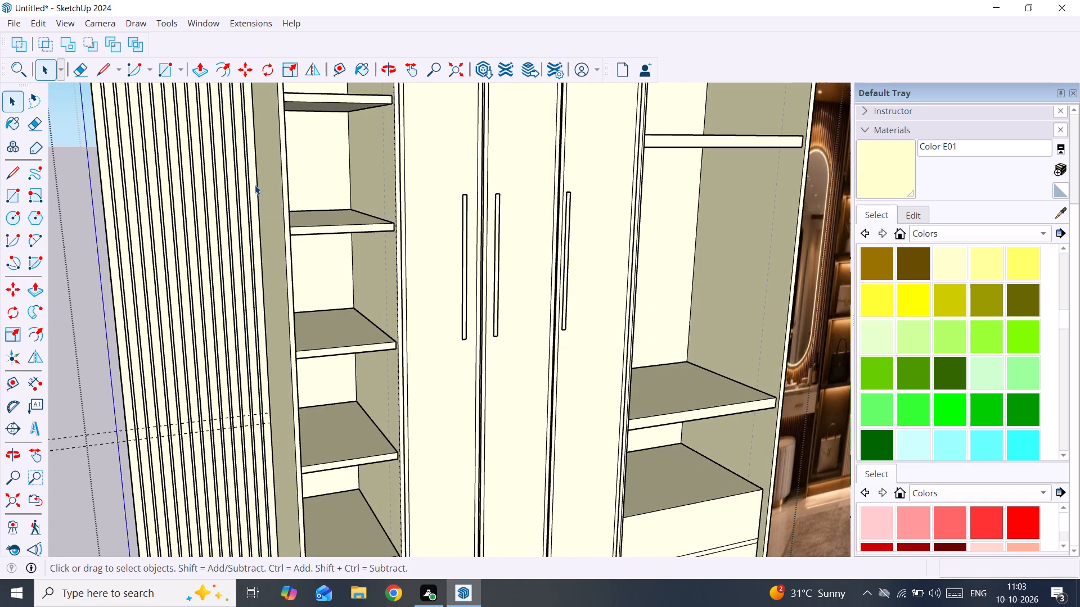
left_click(255, 185)
triple_click(253, 185)
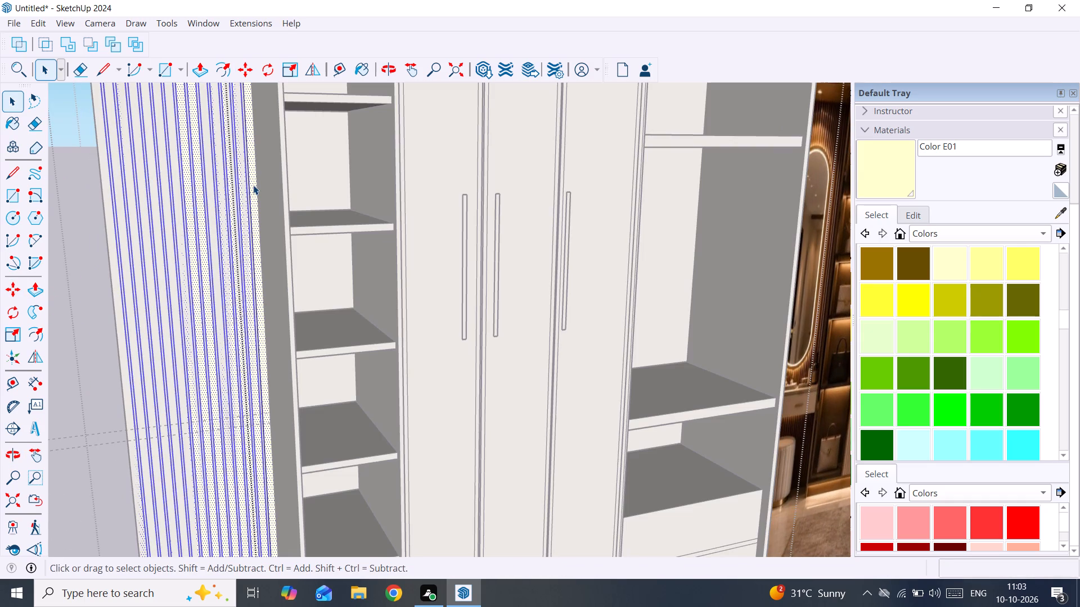
key("p")
left_click(253, 185)
scroll(261, 189, "down", 4)
middle_click_drag(261, 189, 280, 197)
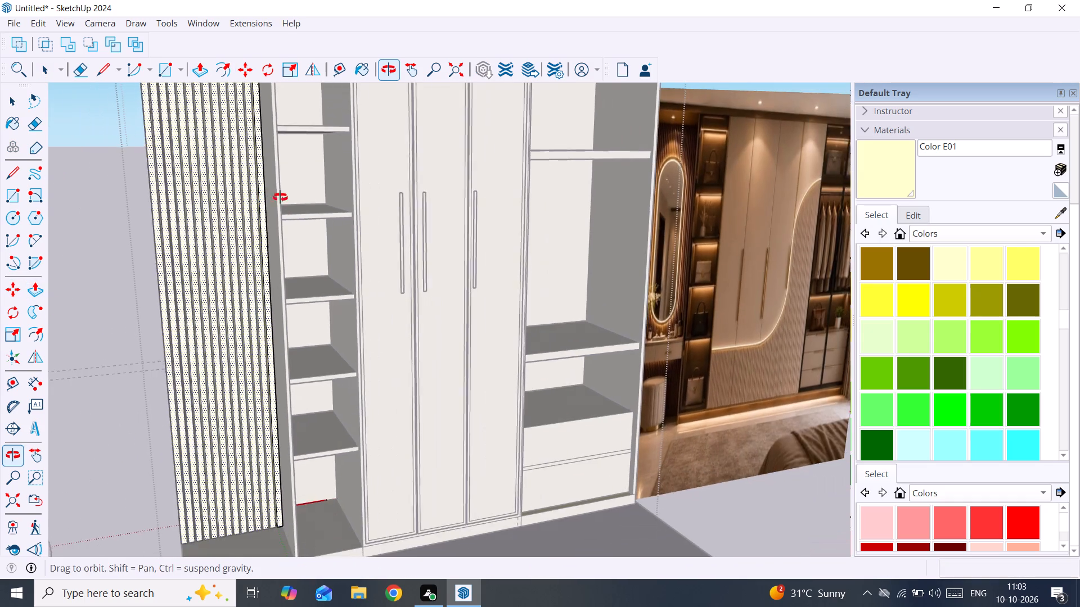
middle_click_drag(280, 197, 516, 233)
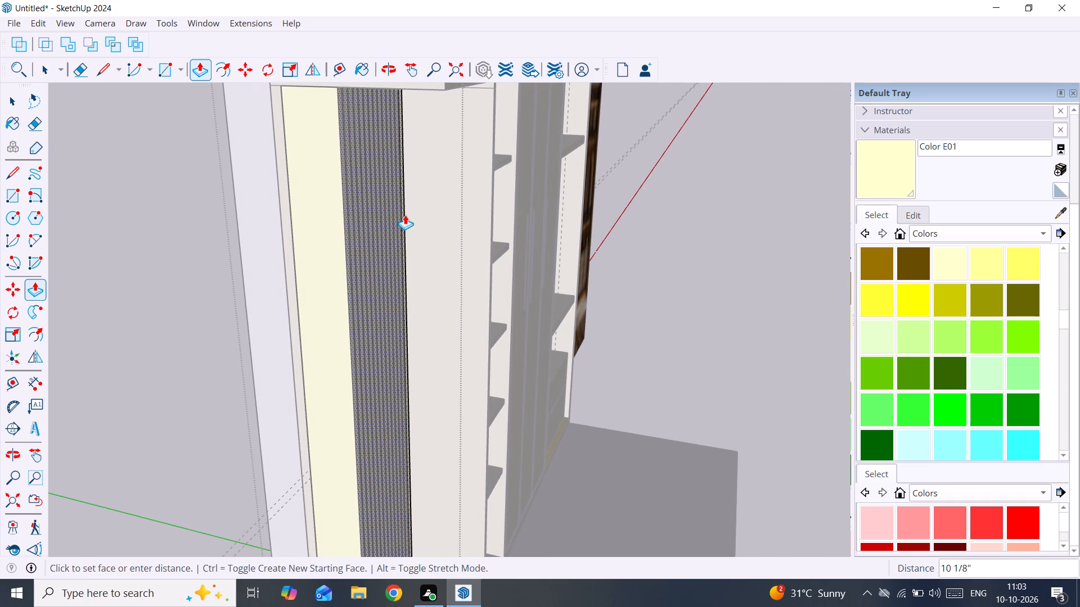
type("2\"")
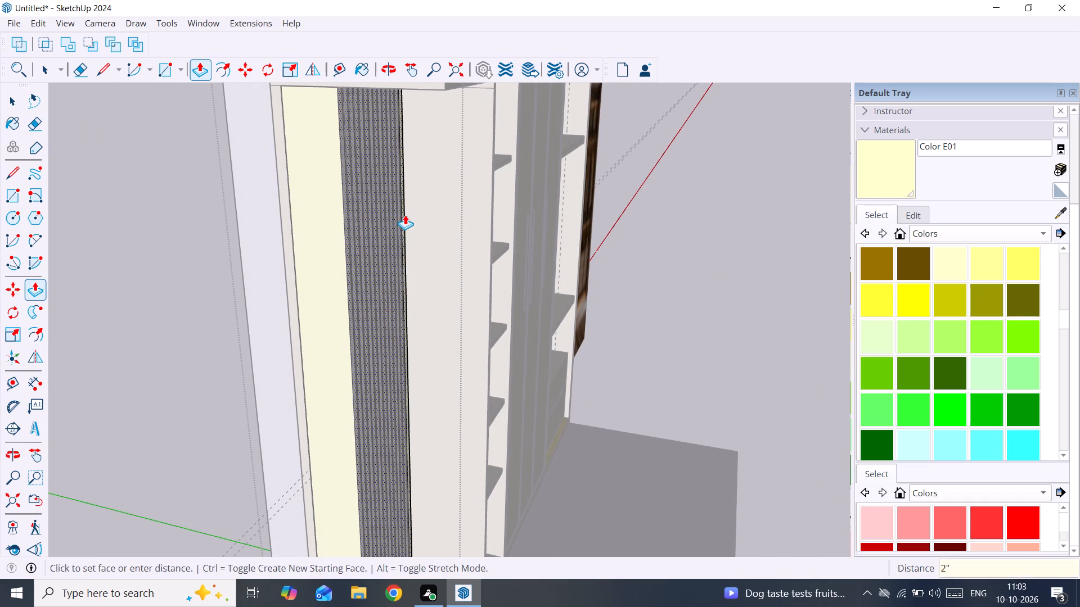
key("Return")
scroll(395, 206, "down", 7)
middle_click_drag(395, 206, 282, 201)
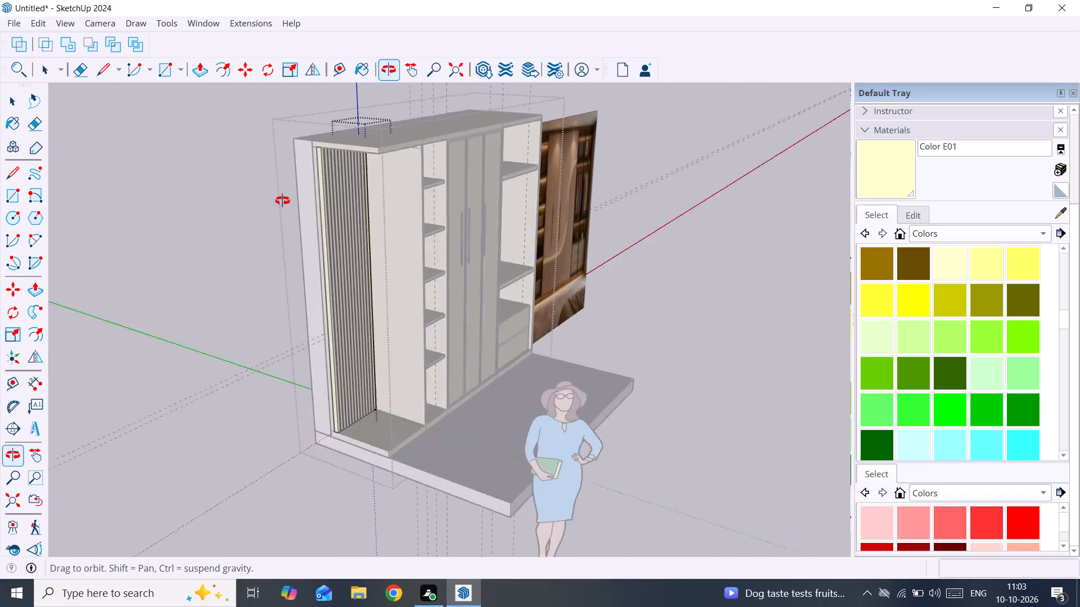
middle_click_drag(282, 201, 253, 191)
left_click(249, 189)
key("space")
left_click(703, 219)
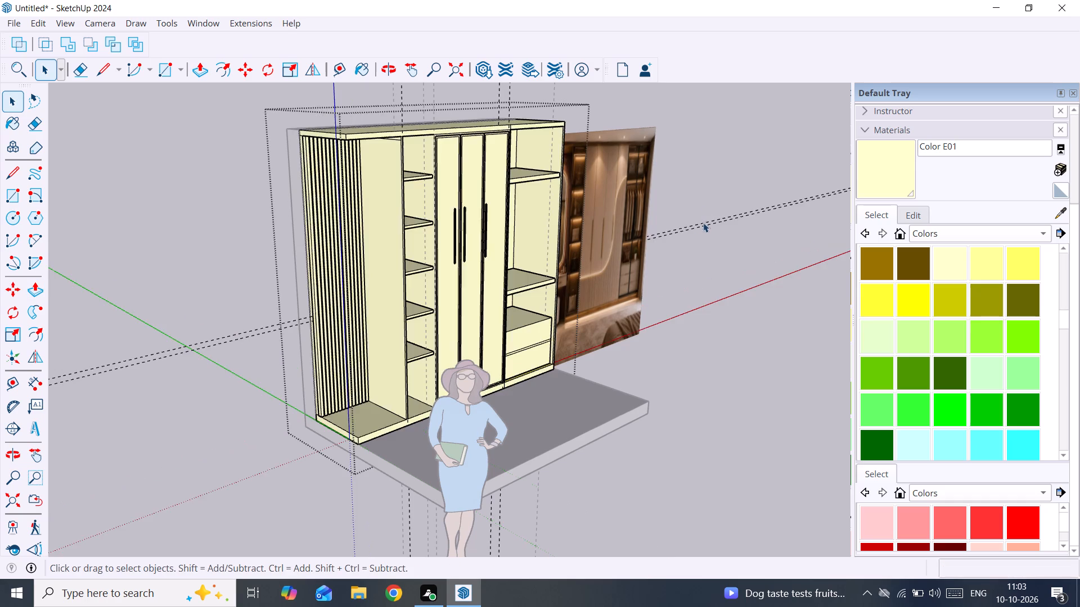
Examine the slatted back panel and the whole wardrobe front against the reference image.
scroll(541, 250, "up", 1)
middle_click_drag(533, 248, 362, 232)
scroll(346, 225, "up", 3)
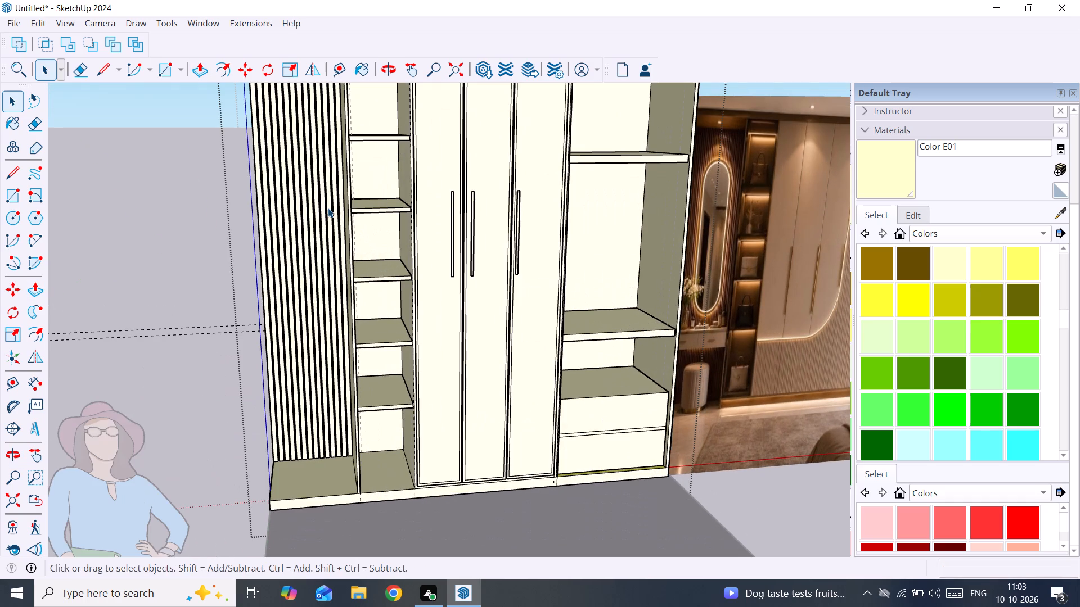
scroll(298, 205, "down", 4)
middle_click_drag(298, 205, 305, 261)
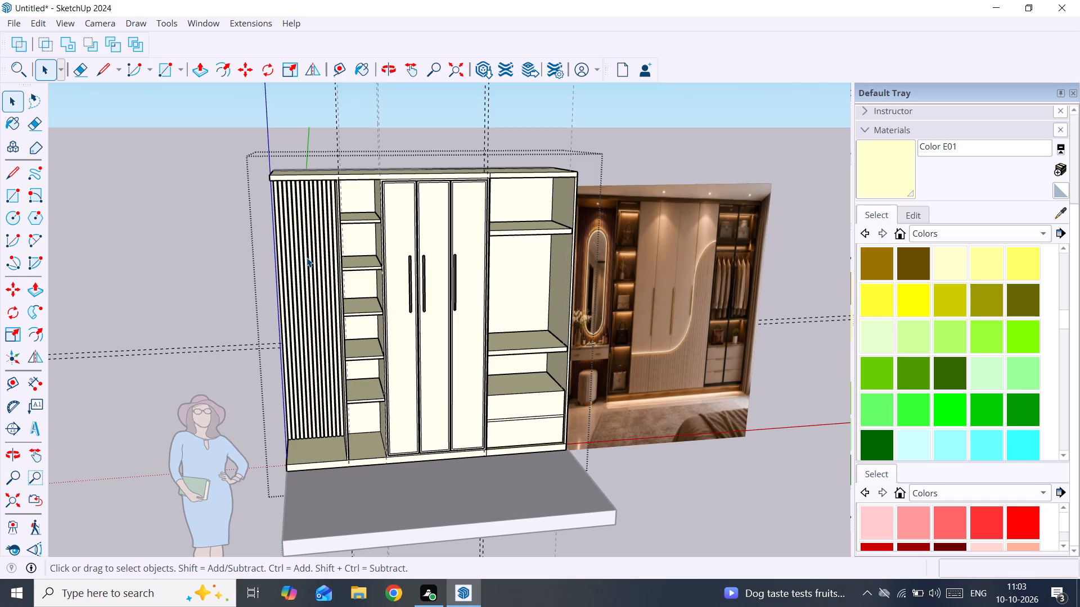
scroll(307, 257, "down", 3)
middle_click_drag(307, 257, 324, 256)
scroll(316, 258, "up", 5)
middle_click_drag(316, 258, 364, 260)
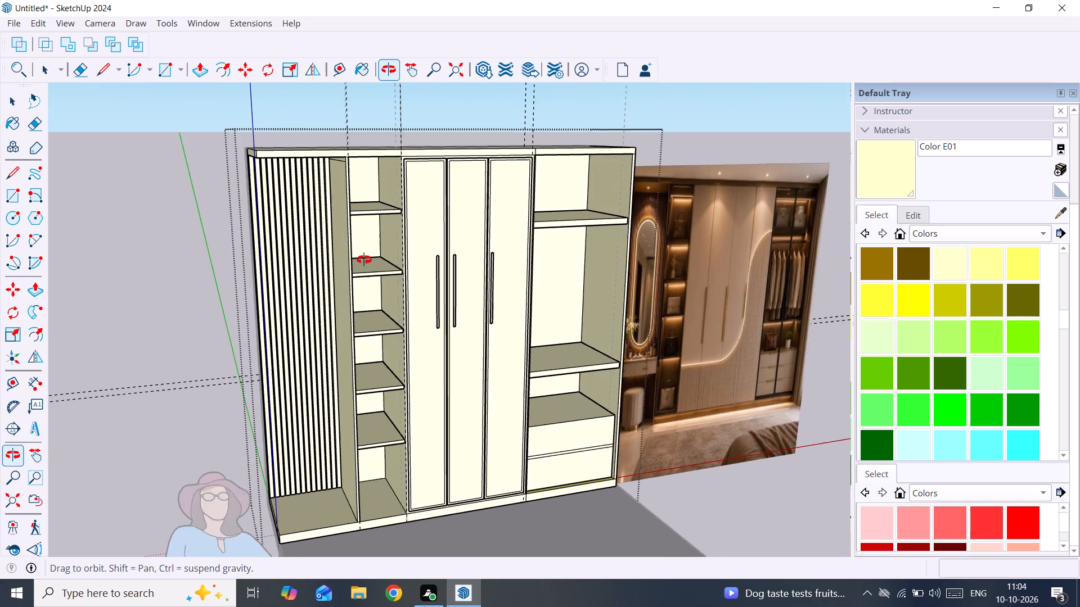
middle_click_drag(364, 260, 292, 257)
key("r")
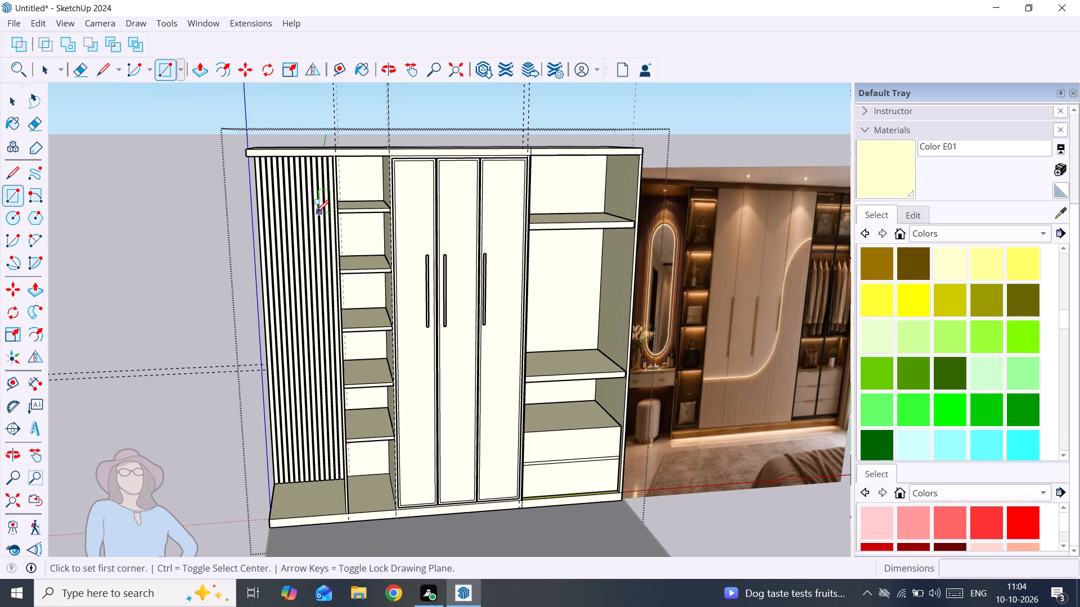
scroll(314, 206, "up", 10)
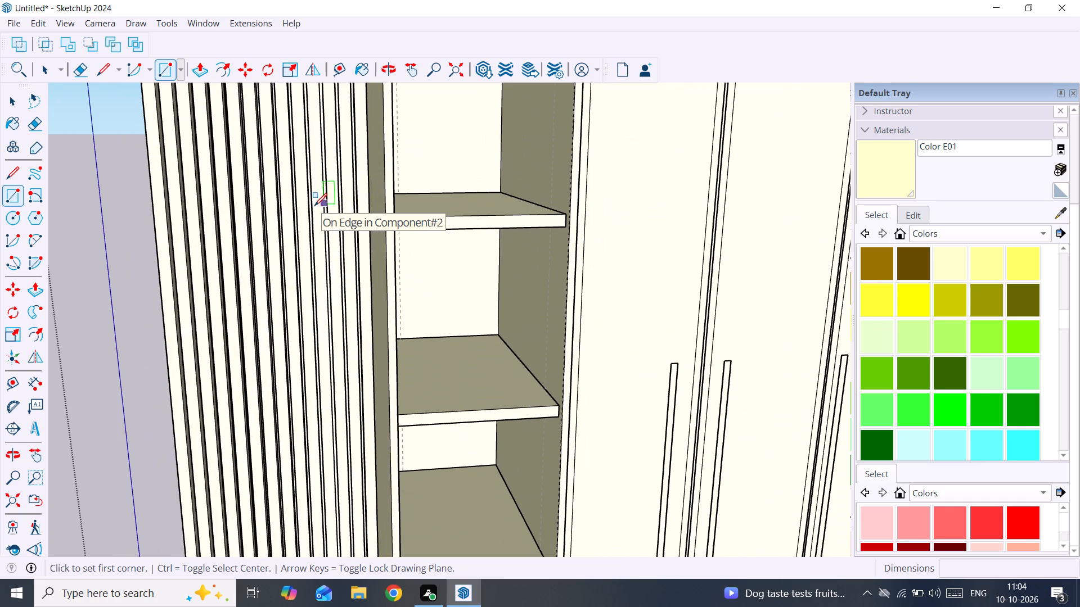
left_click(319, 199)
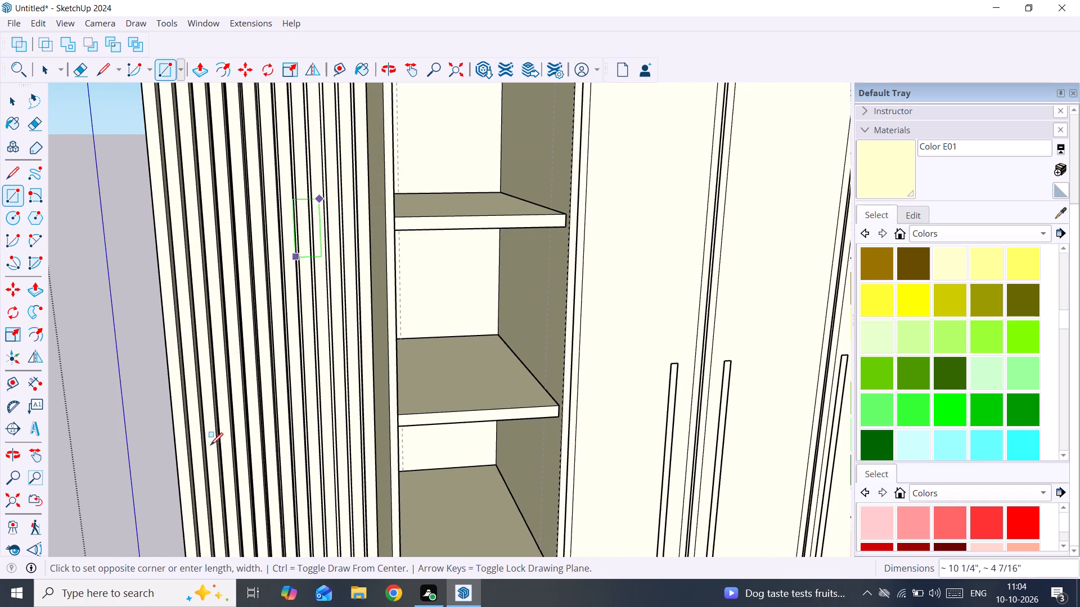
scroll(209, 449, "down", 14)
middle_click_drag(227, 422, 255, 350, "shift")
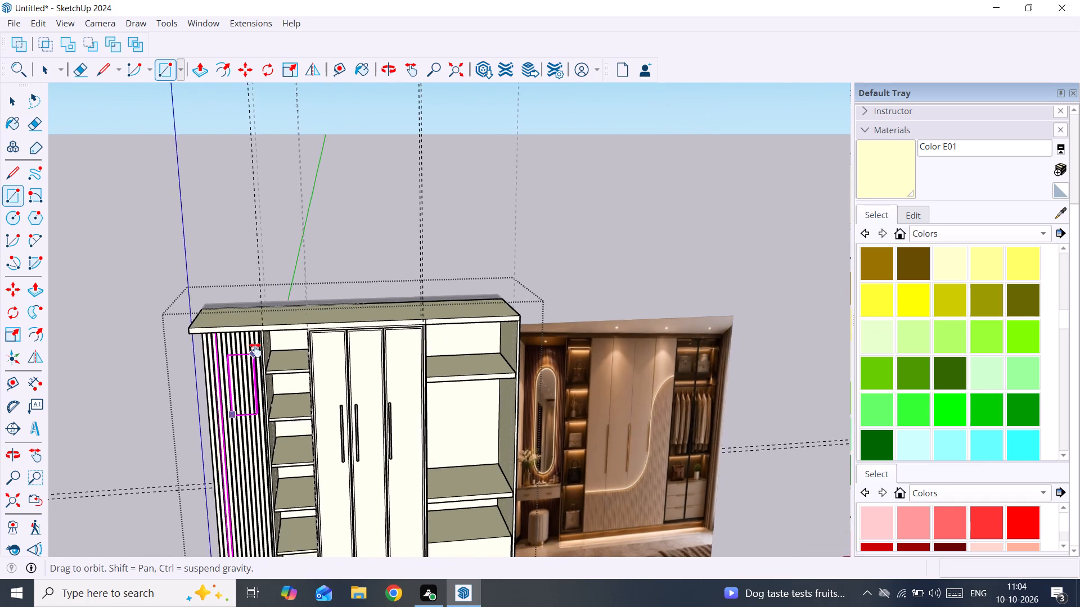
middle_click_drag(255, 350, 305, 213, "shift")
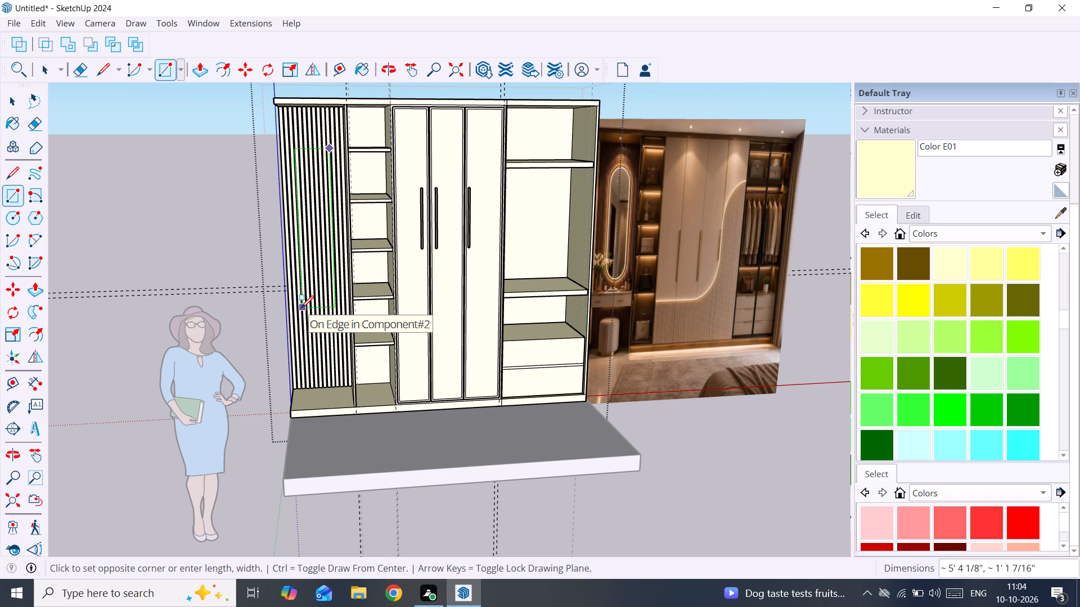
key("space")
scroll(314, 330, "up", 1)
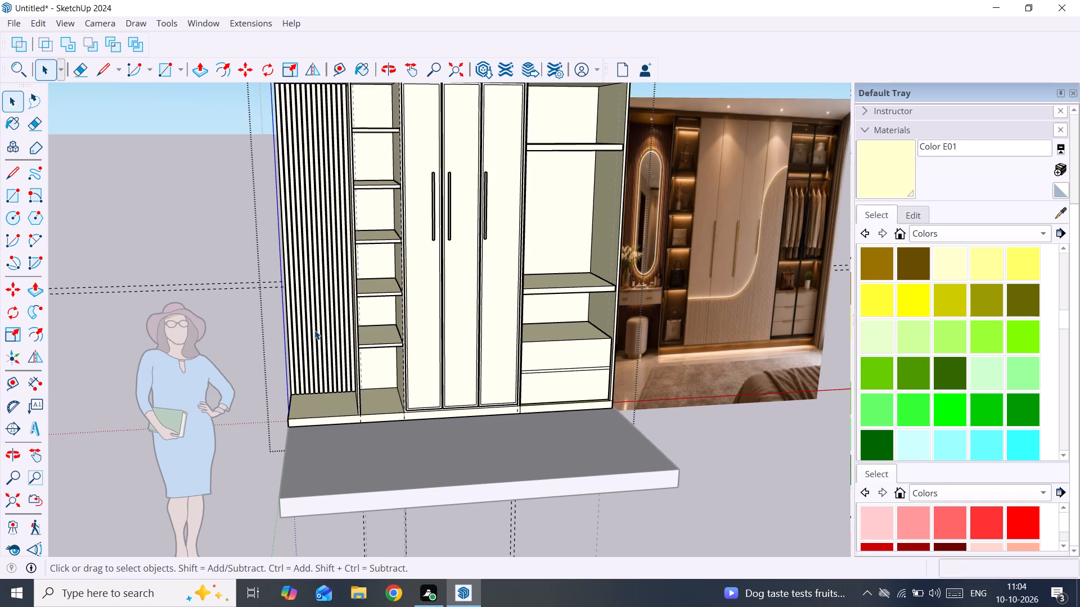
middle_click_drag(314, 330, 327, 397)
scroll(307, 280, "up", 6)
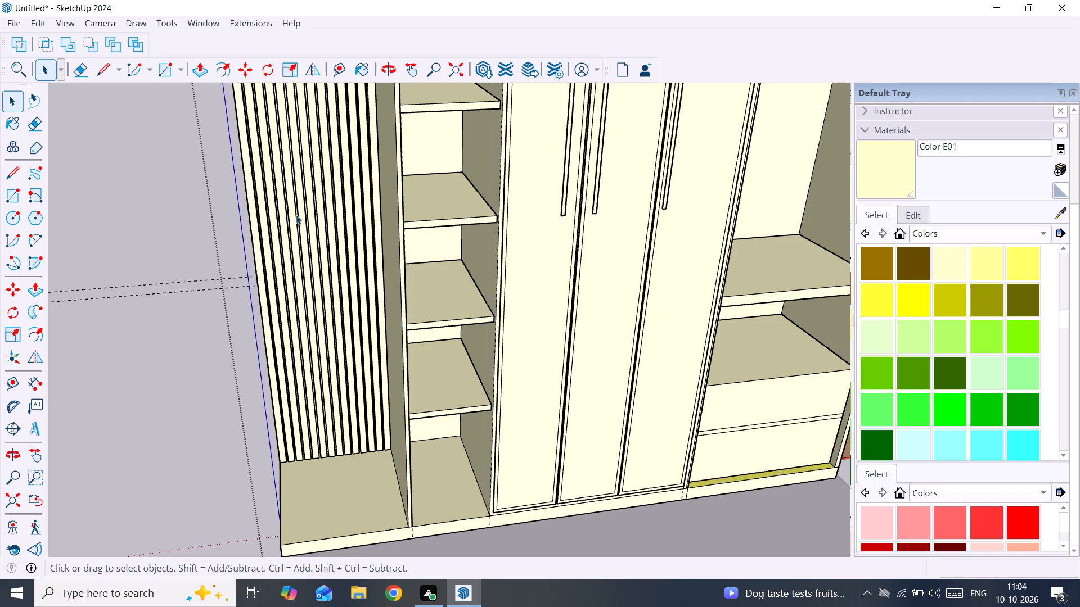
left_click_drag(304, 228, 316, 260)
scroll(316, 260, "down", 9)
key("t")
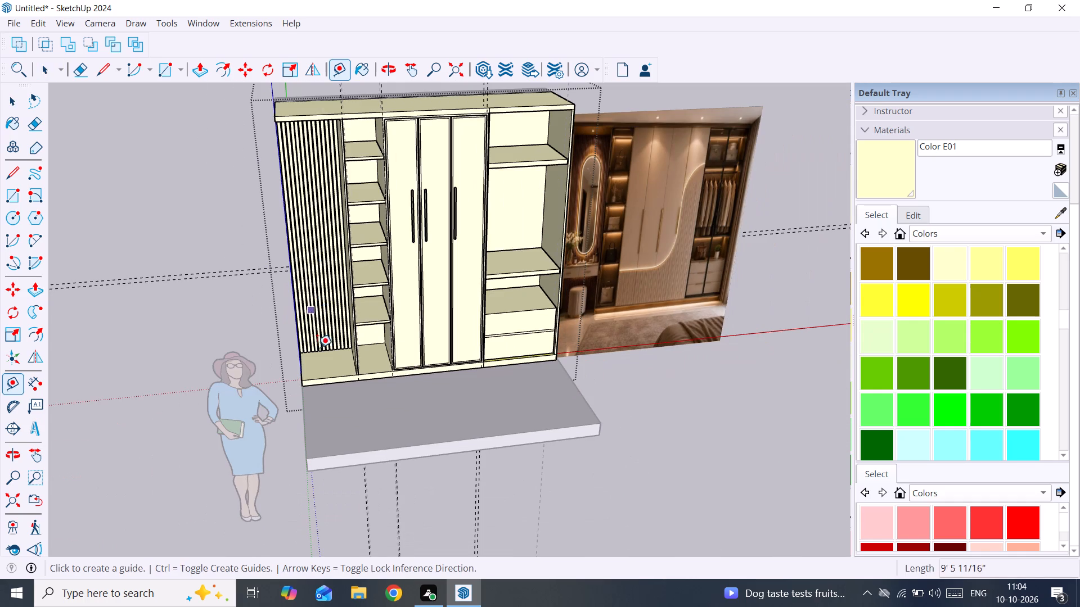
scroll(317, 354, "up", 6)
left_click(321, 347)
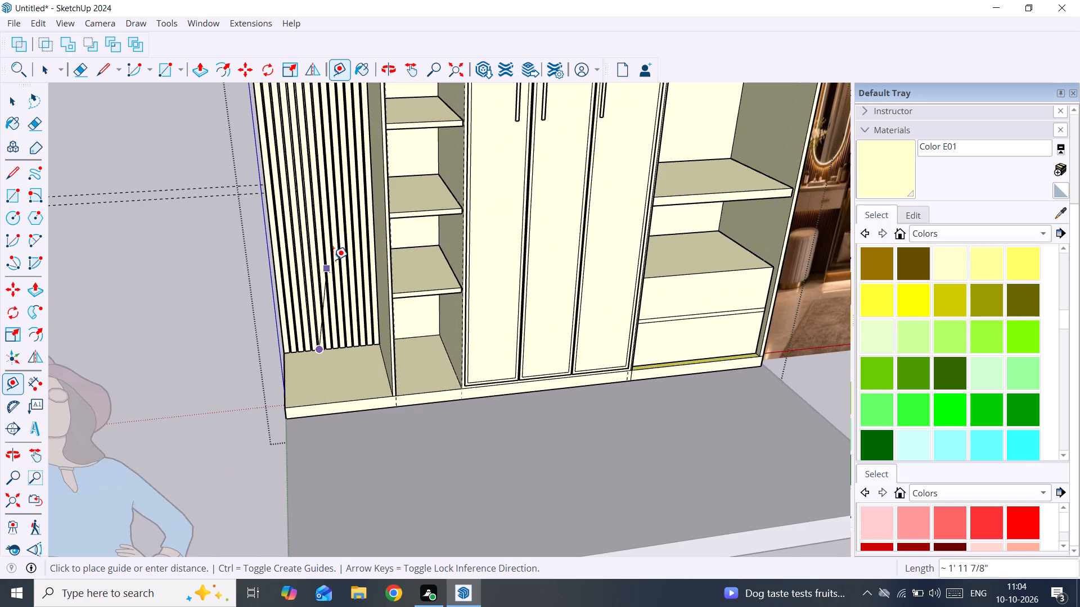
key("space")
Examine the open dressing compartment's base, side panel and slatted back from several angles.
scroll(319, 363, "up", 4)
middle_click_drag(325, 348, 412, 302)
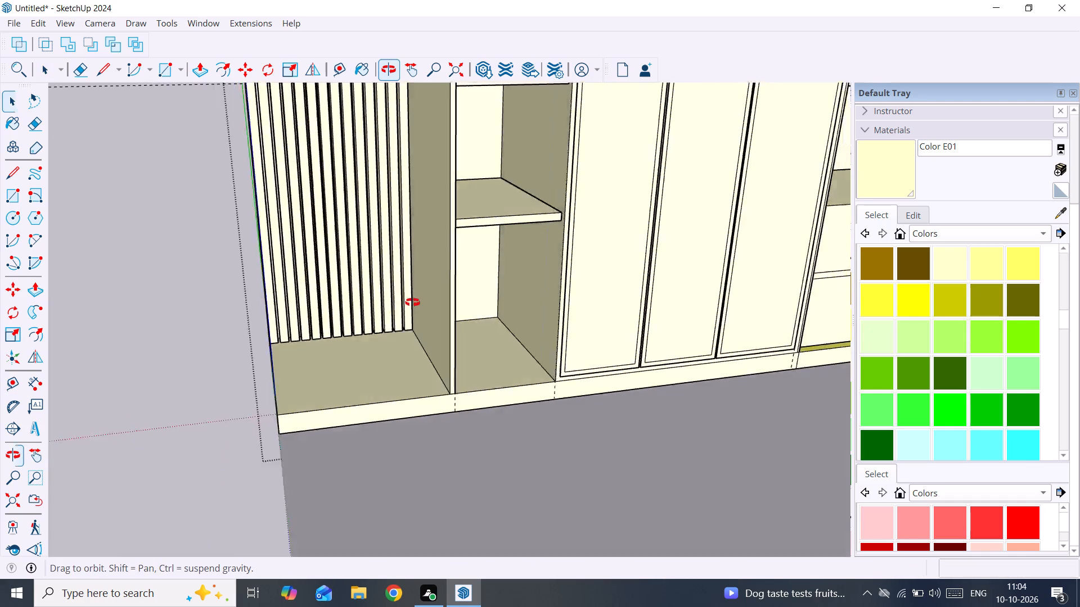
middle_click_drag(412, 302, 543, 310)
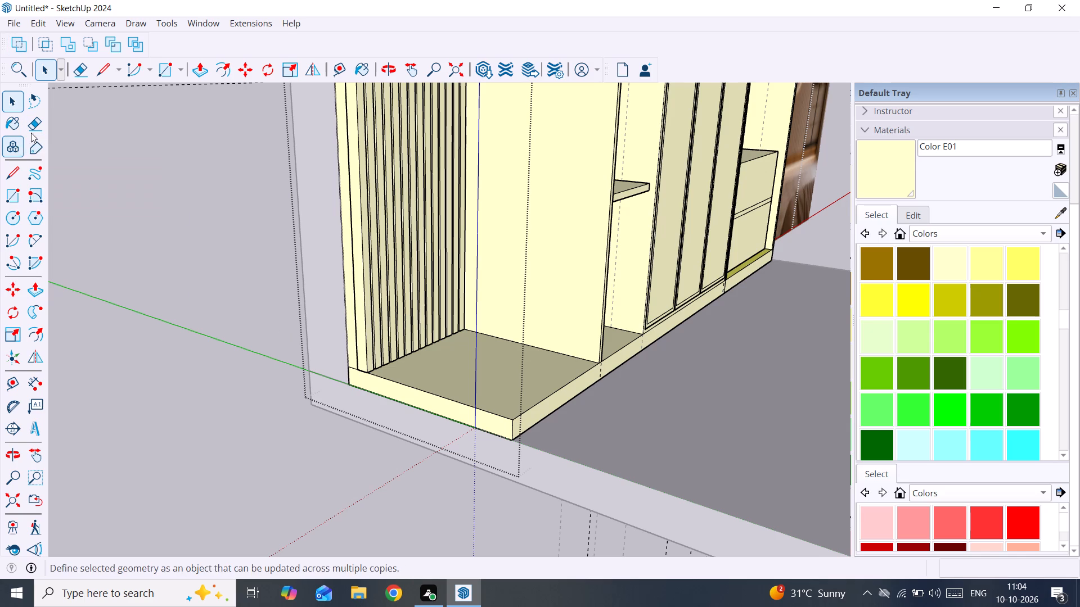
scroll(268, 89, "down", 4)
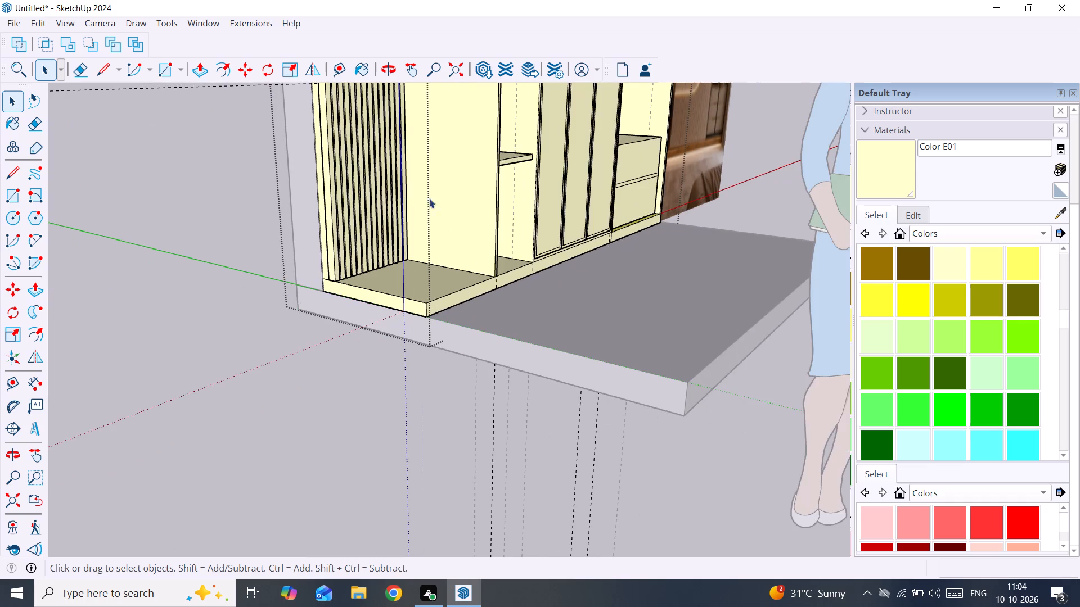
middle_click_drag(457, 250, 163, 231)
middle_click_drag(220, 233, 377, 242)
scroll(262, 216, "down", 5)
middle_click_drag(255, 208, 535, 291)
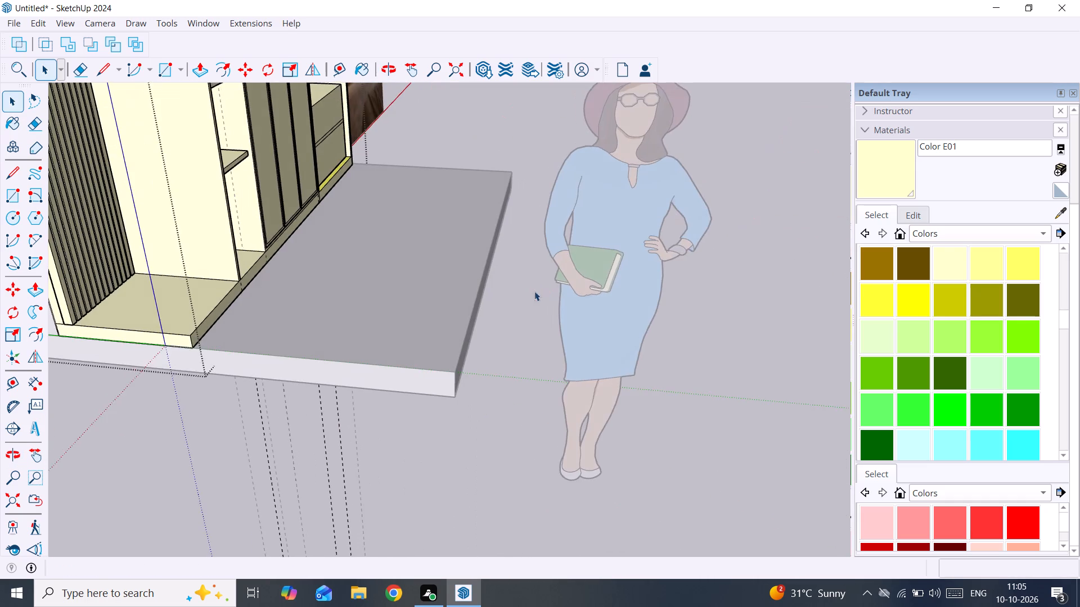
scroll(372, 288, "down", 3)
middle_click_drag(318, 279, 559, 286)
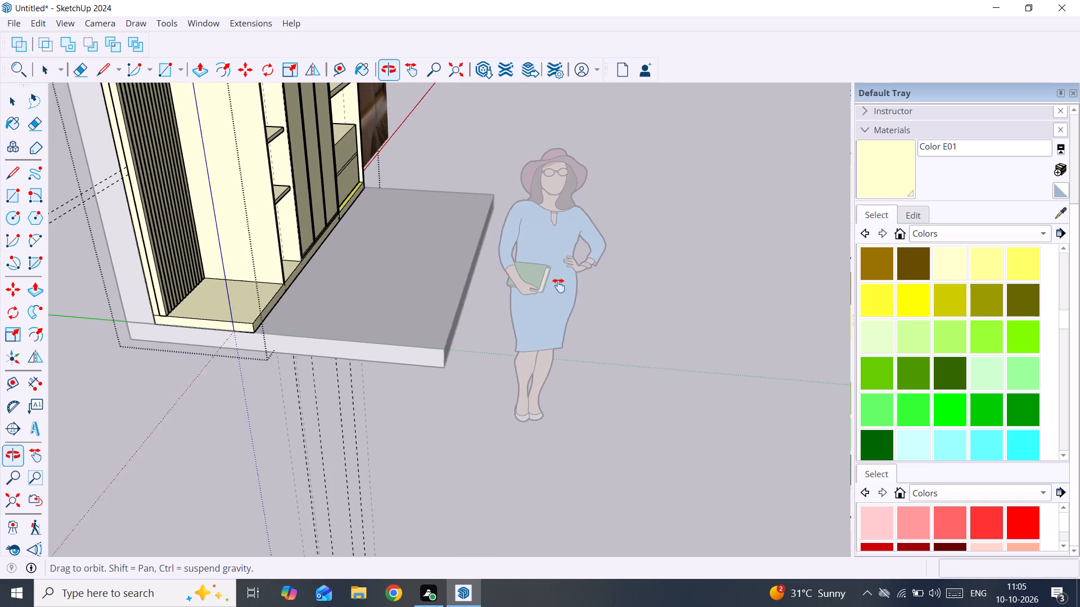
middle_click_drag(559, 286, 588, 389)
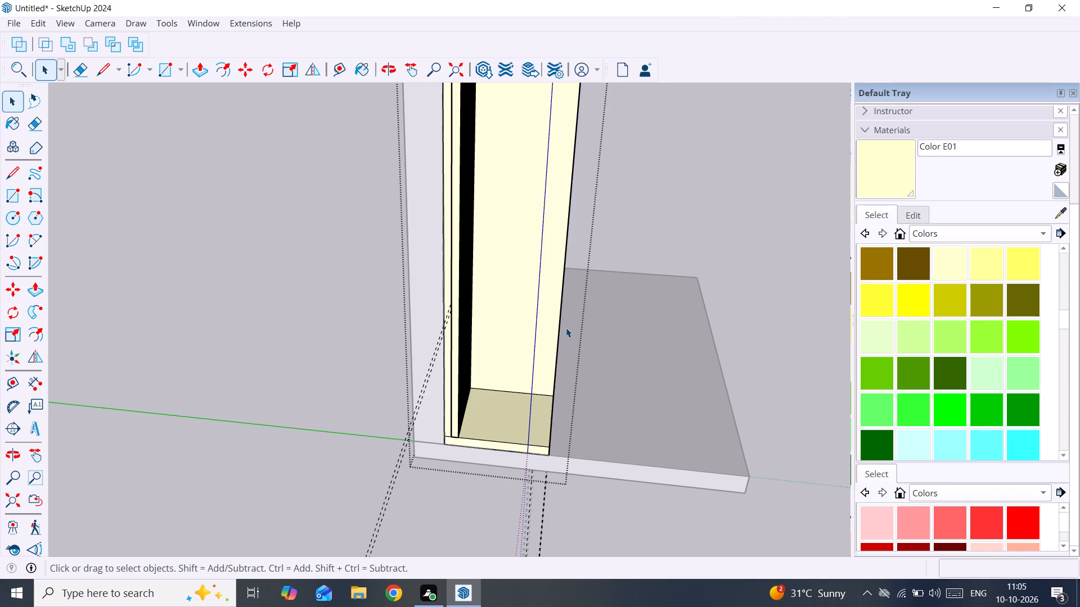
scroll(567, 324, "down", 3)
middle_click_drag(565, 279, 260, 288)
scroll(409, 275, "up", 2)
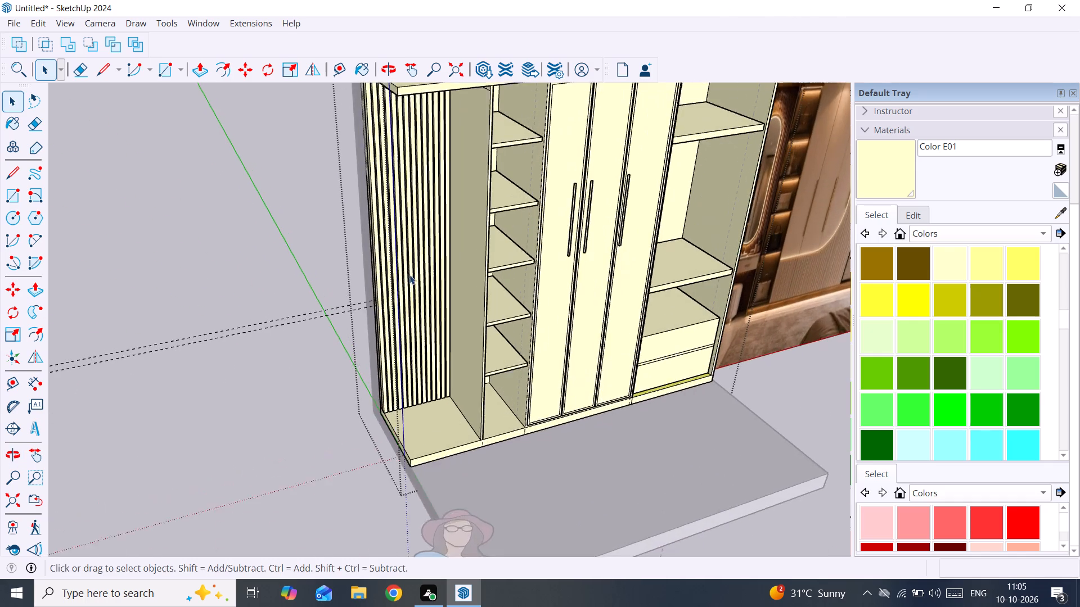
scroll(409, 275, "up", 1)
scroll(415, 272, "down", 2)
middle_click_drag(445, 278, 409, 228)
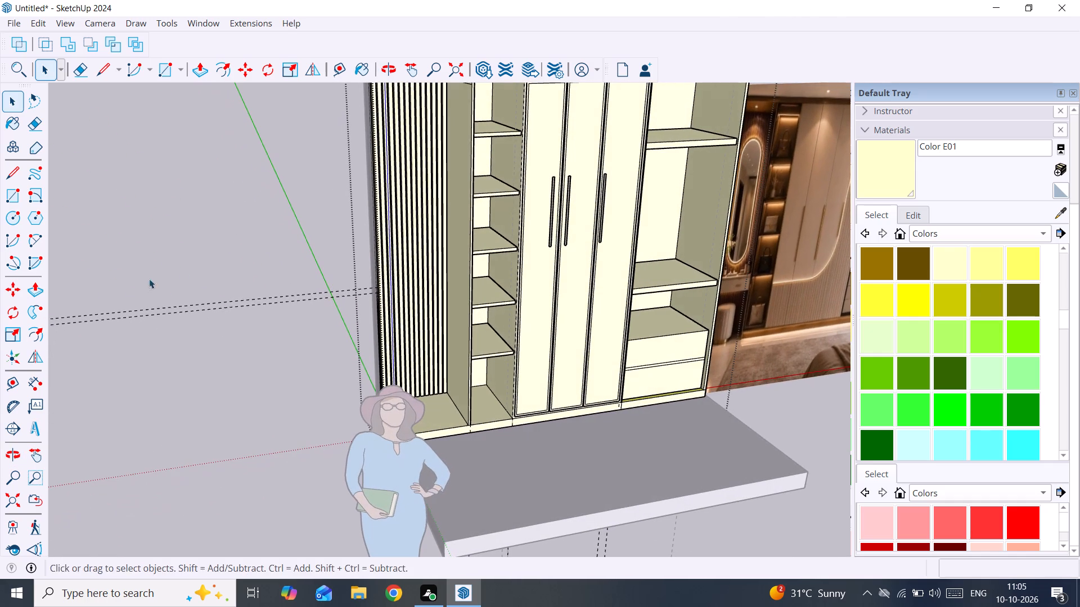
scroll(21, 341, "up", 3)
scroll(477, 481, "down", 3)
middle_click_drag(478, 468, 421, 443)
scroll(421, 441, "up", 7)
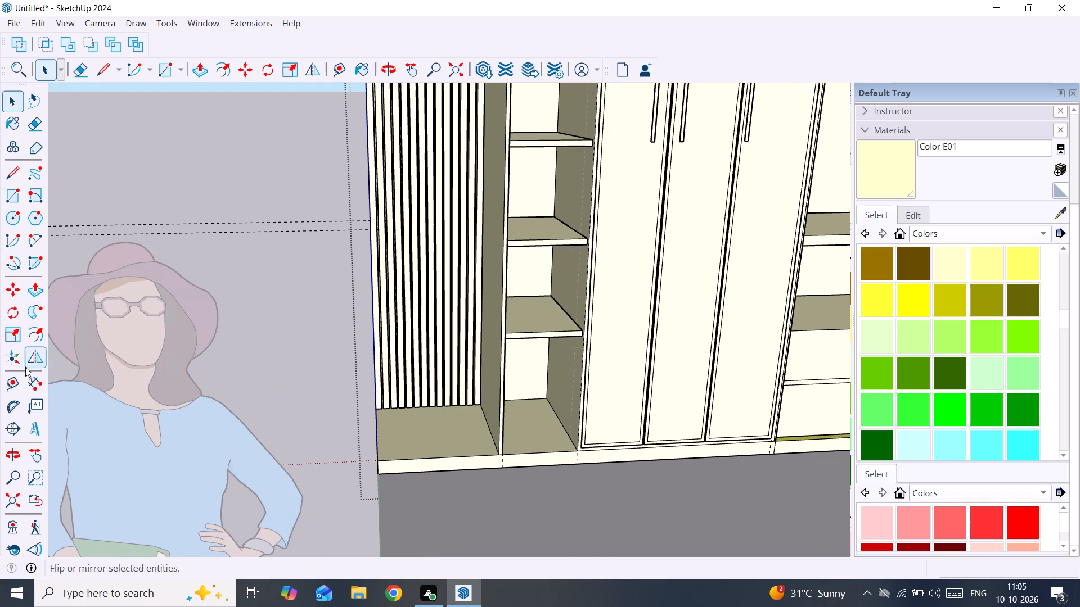
Place a horizontal Tape Measure guide 1' 6" above the slats' bottom edge in the open dressing compartment.
left_click(14, 383)
scroll(464, 419, "up", 5)
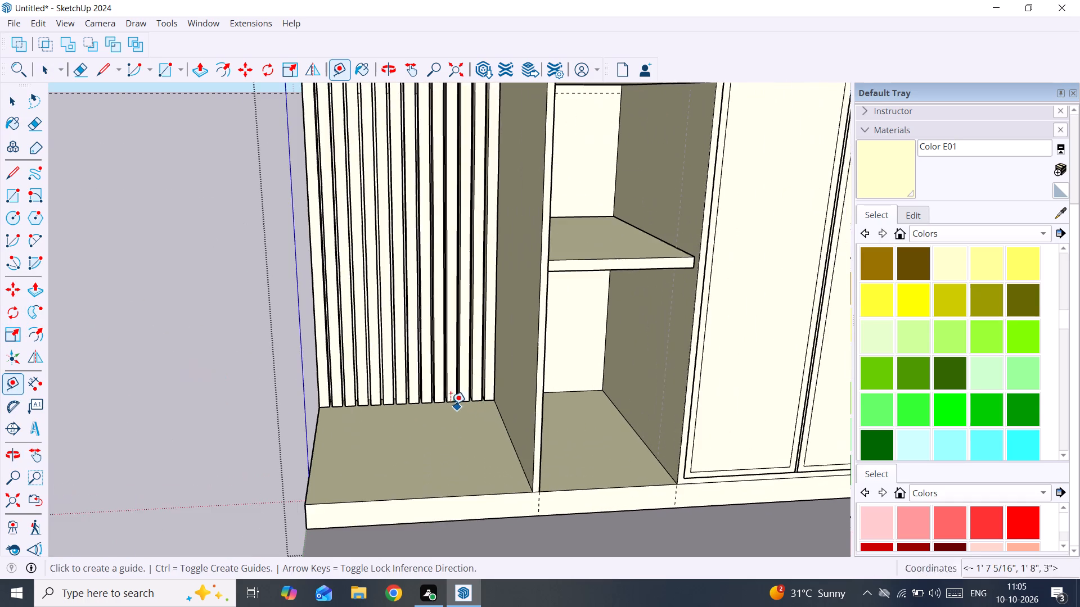
scroll(422, 403, "up", 2)
middle_click_drag(423, 403, 561, 451)
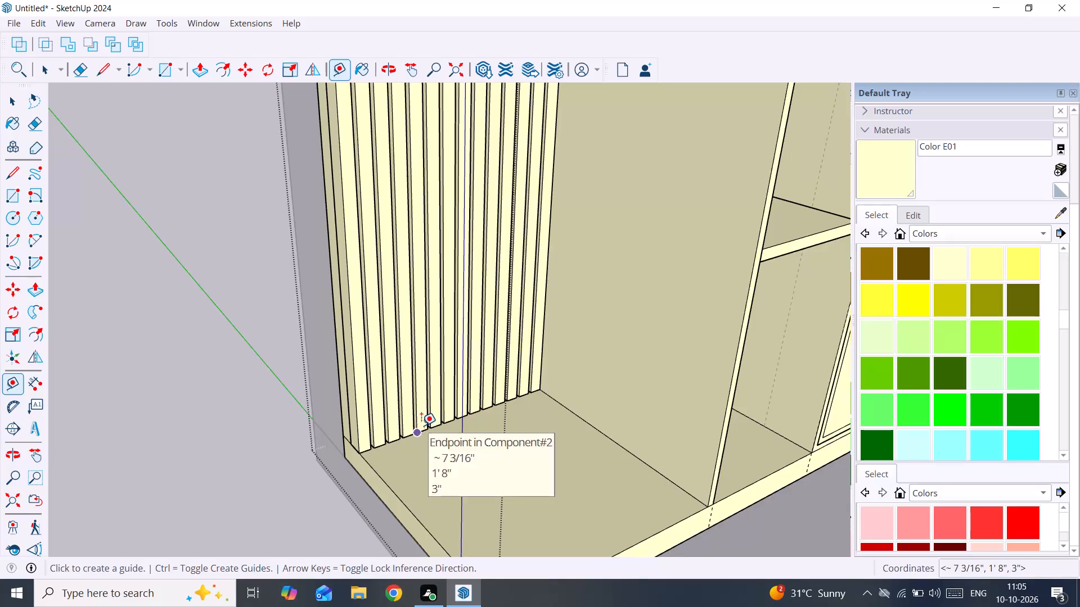
scroll(421, 432, "up", 16)
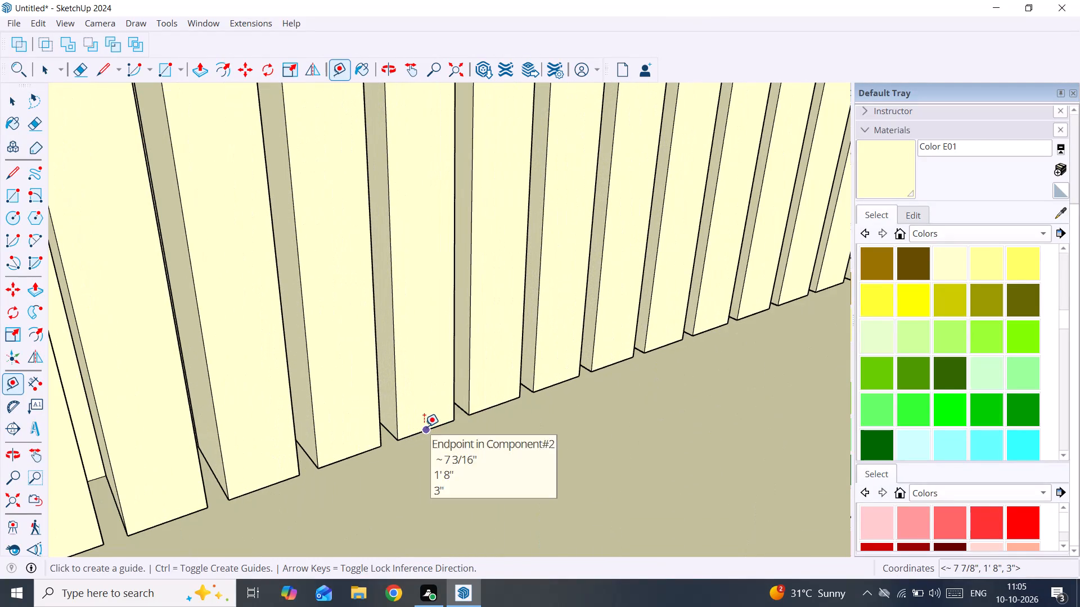
left_click(424, 427)
scroll(416, 201, "down", 20)
scroll(416, 201, "down", 2)
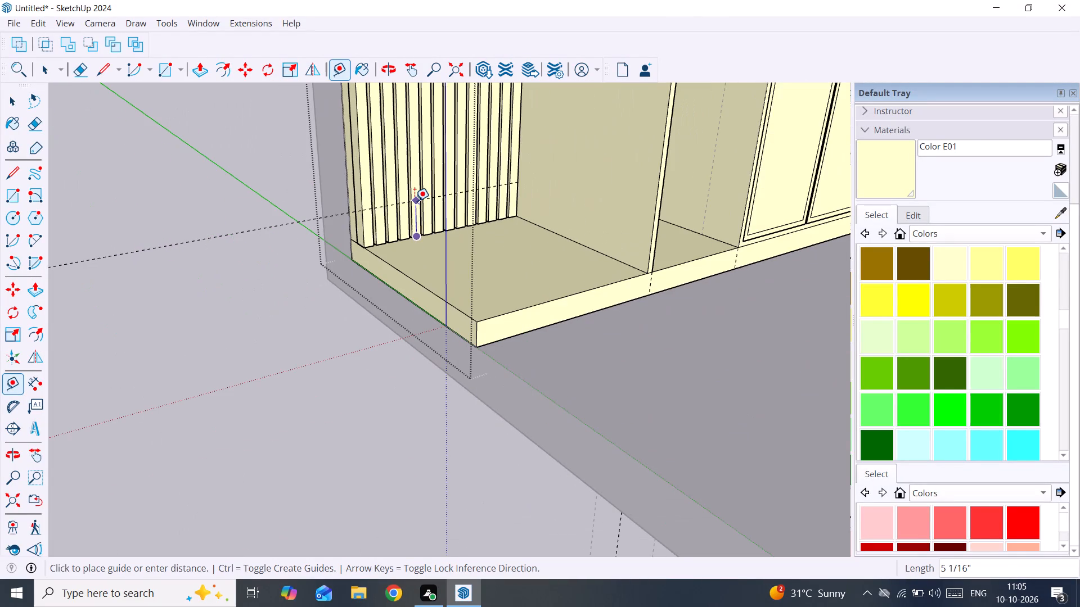
middle_click_drag(404, 222, 323, 479, "shift")
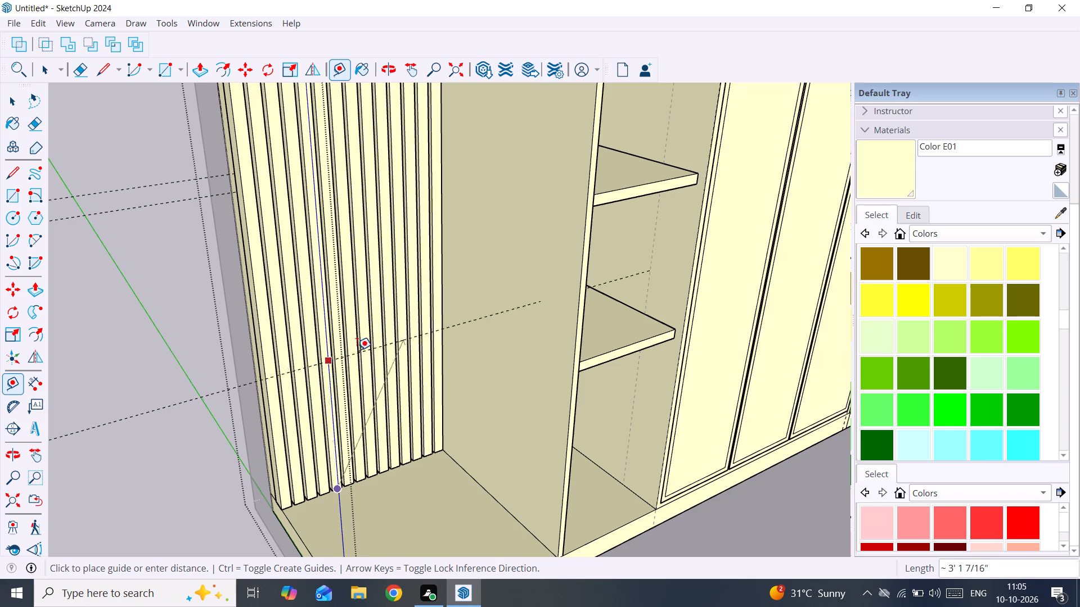
scroll(371, 347, "down", 3)
middle_click_drag(386, 336, 294, 300)
scroll(294, 300, "down", 5)
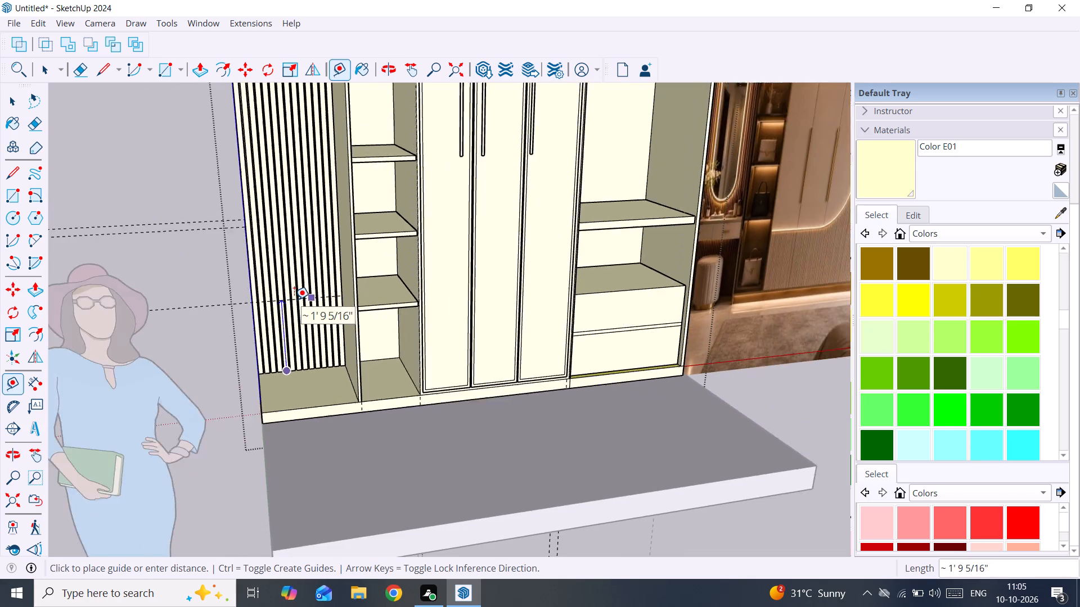
scroll(294, 300, "down", 2)
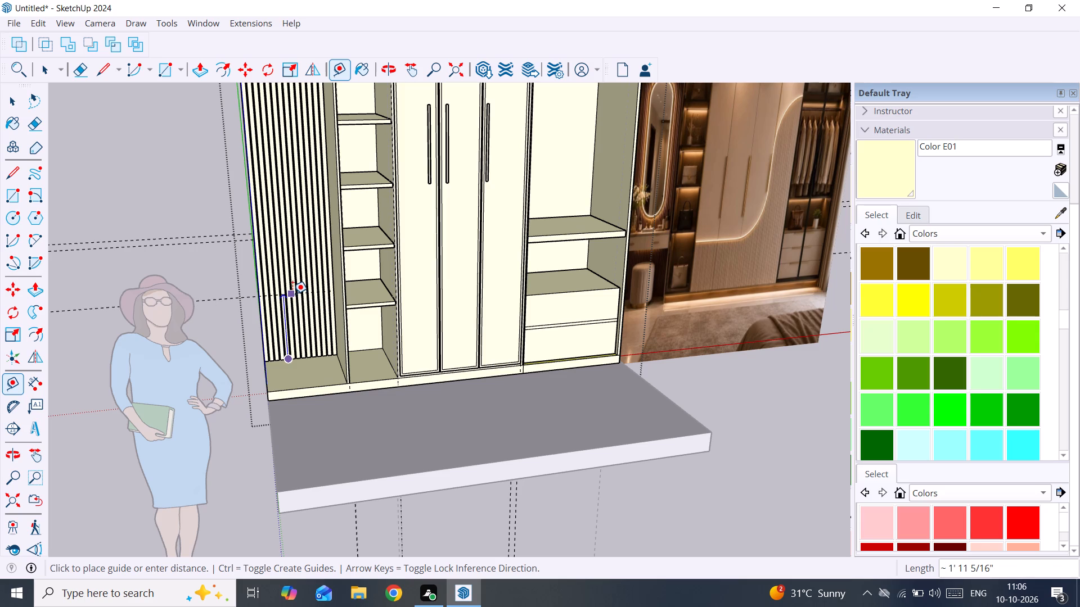
type("1'")
type("6\"")
key("Return")
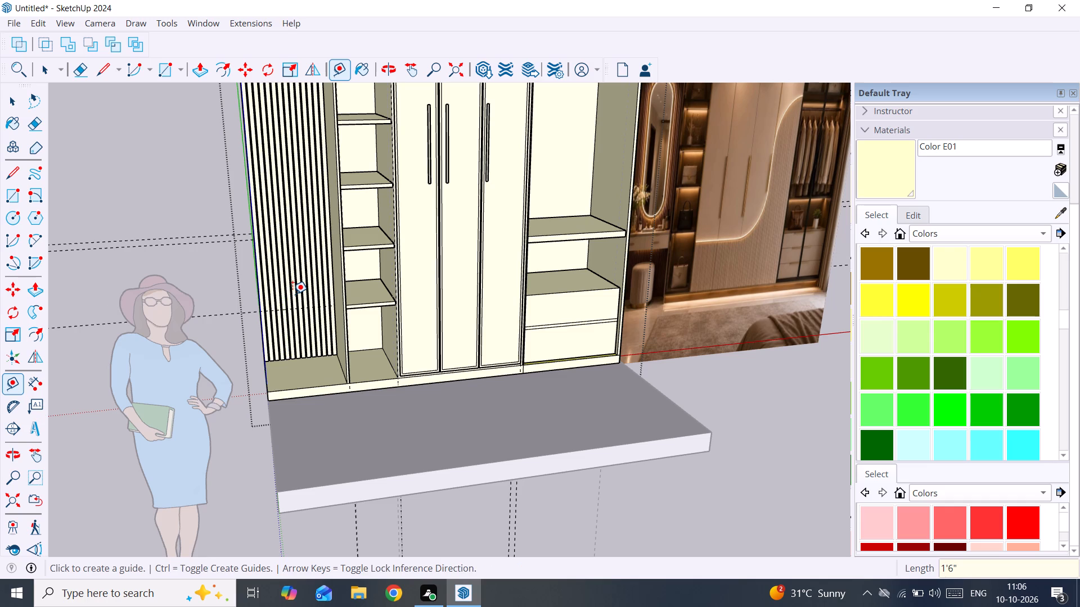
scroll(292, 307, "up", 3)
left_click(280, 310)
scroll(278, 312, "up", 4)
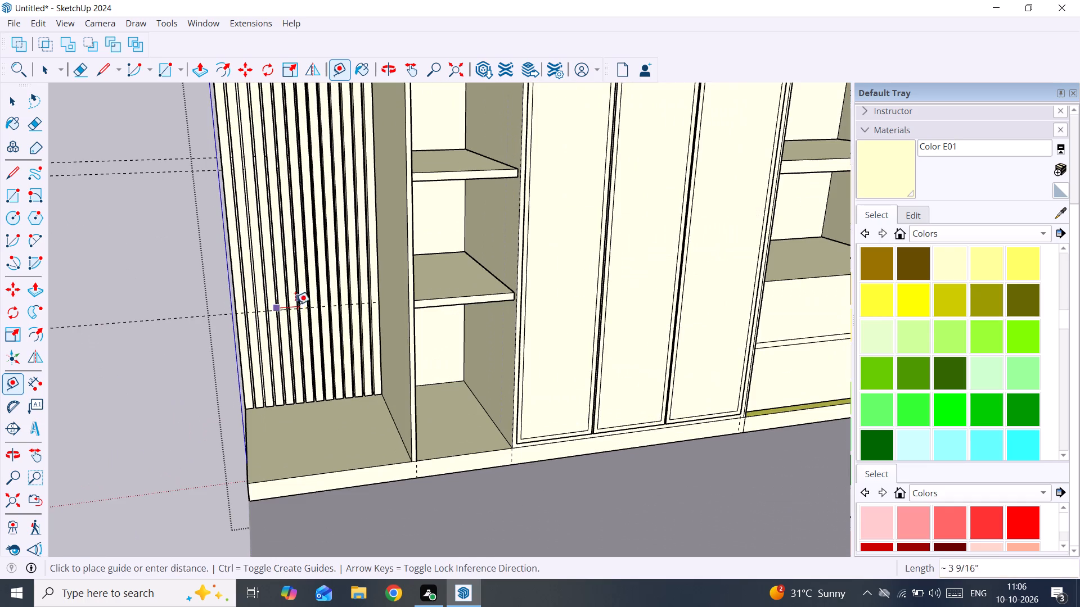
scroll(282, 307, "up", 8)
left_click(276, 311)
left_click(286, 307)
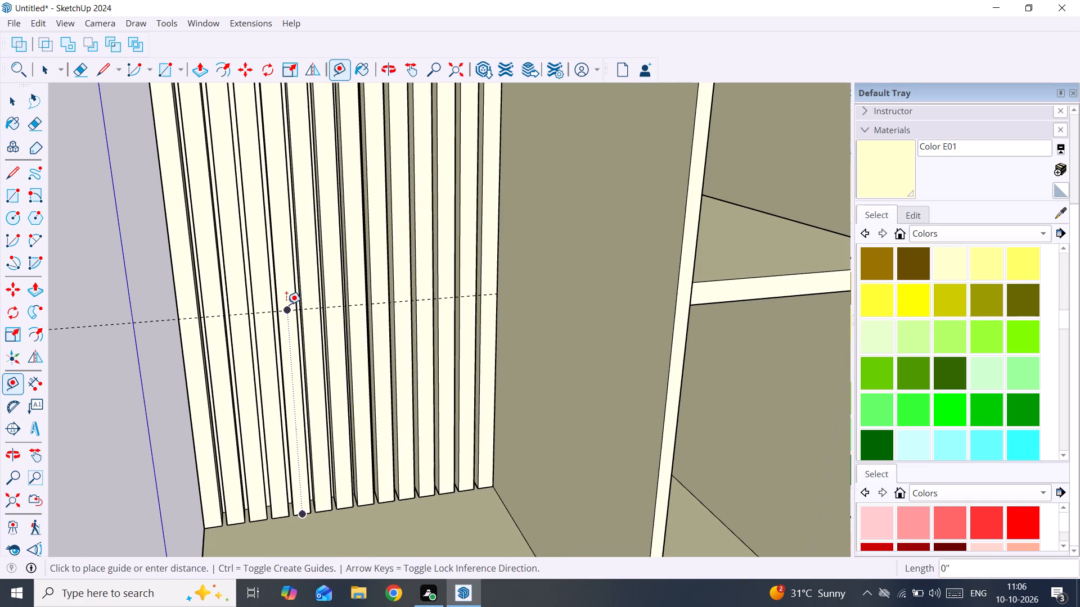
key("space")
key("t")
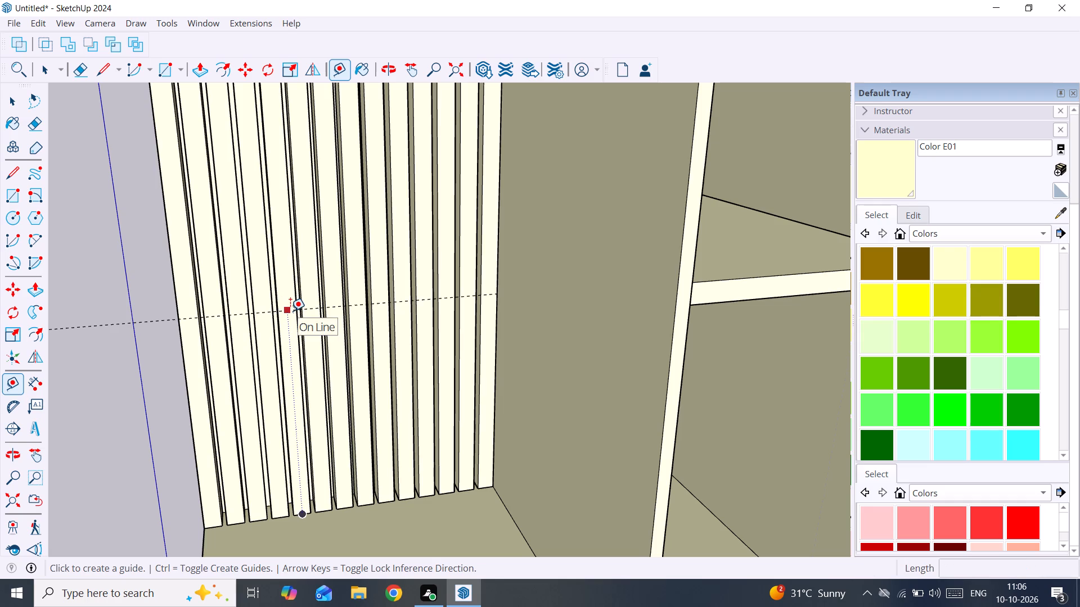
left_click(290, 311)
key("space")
Place a second horizontal Tape Measure guide 8 1/2" above the existing guide on the slatted back panel.
scroll(281, 294, "up", 3)
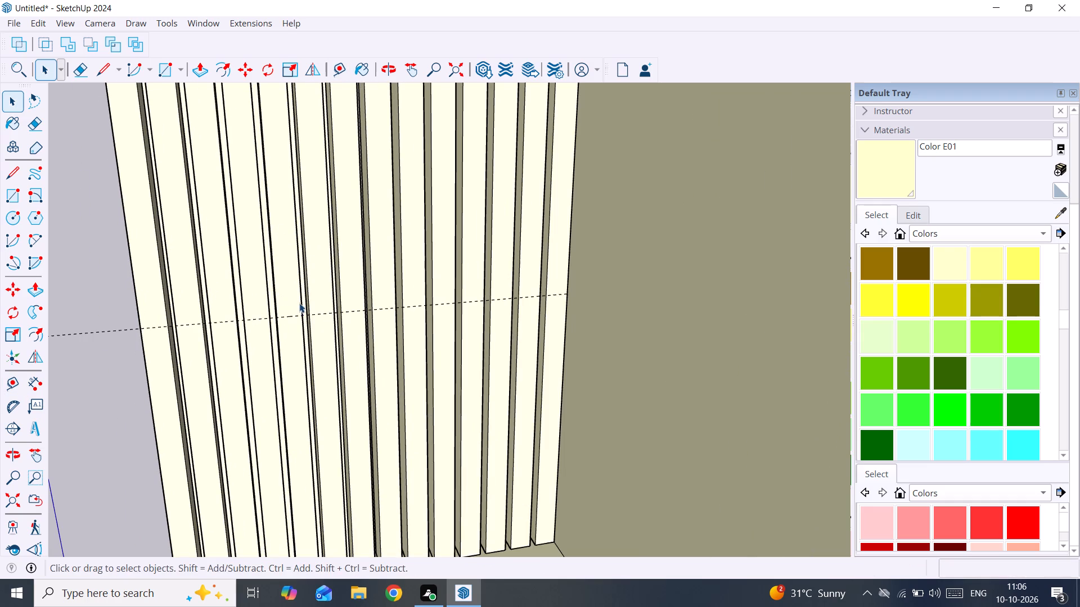
key("t")
left_click(318, 314)
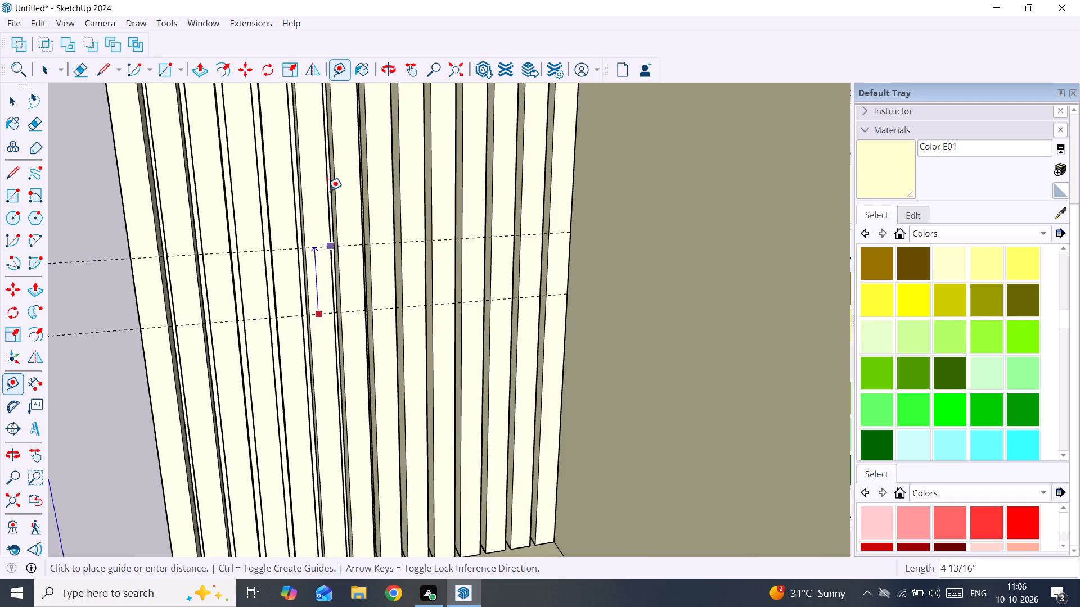
scroll(319, 162, "down", 8)
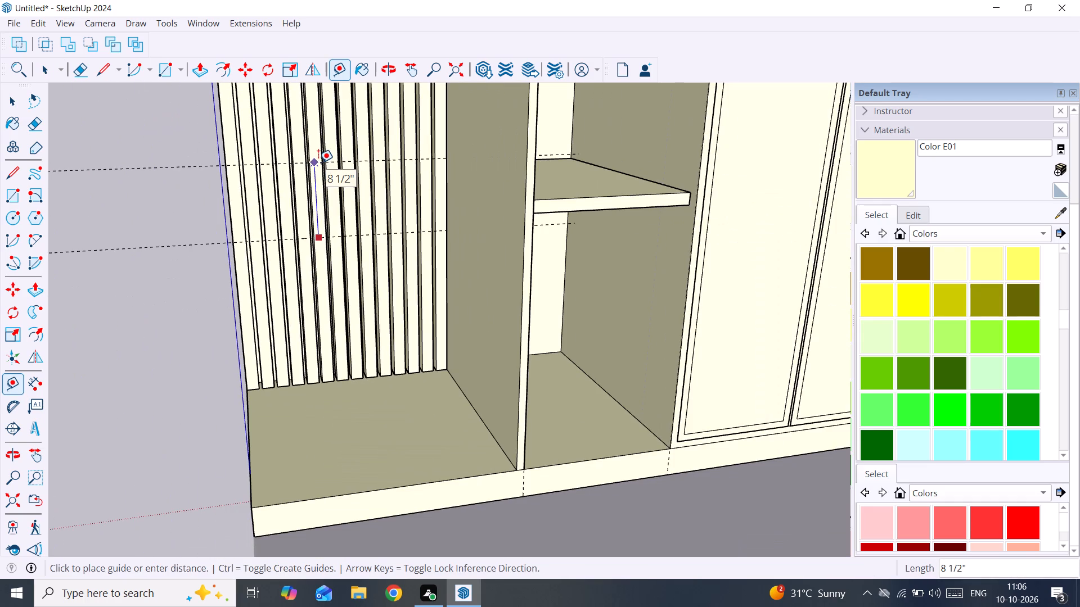
scroll(318, 162, "down", 13)
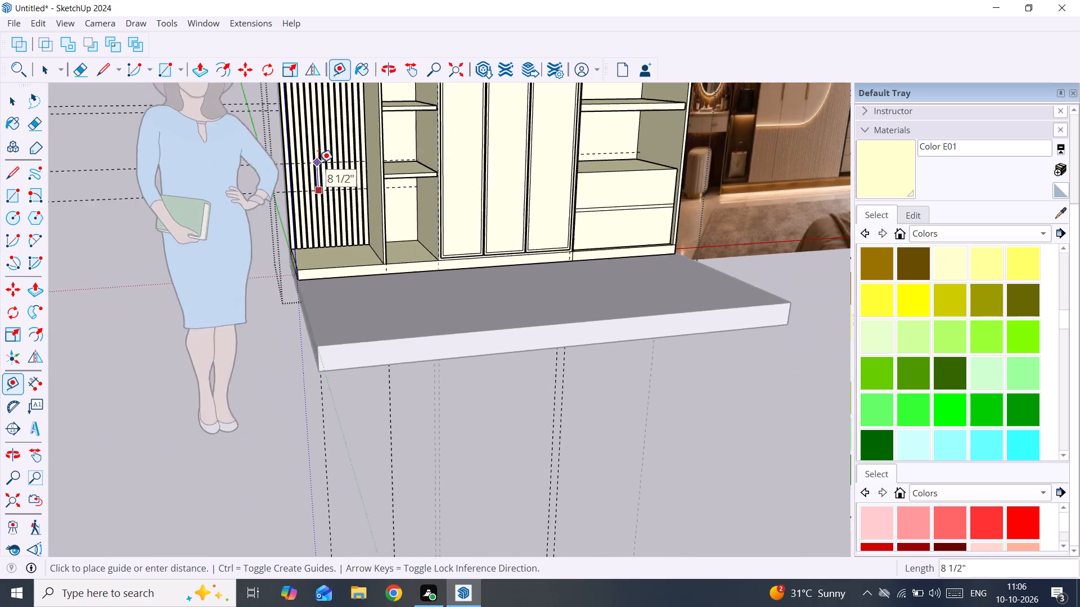
scroll(318, 162, "up", 2)
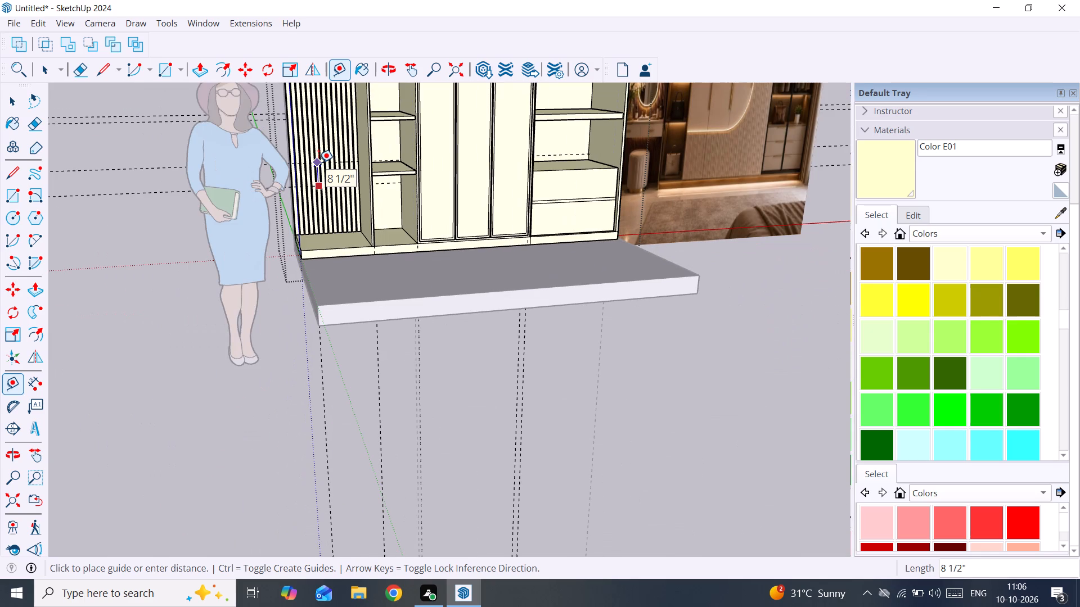
scroll(318, 162, "up", 2)
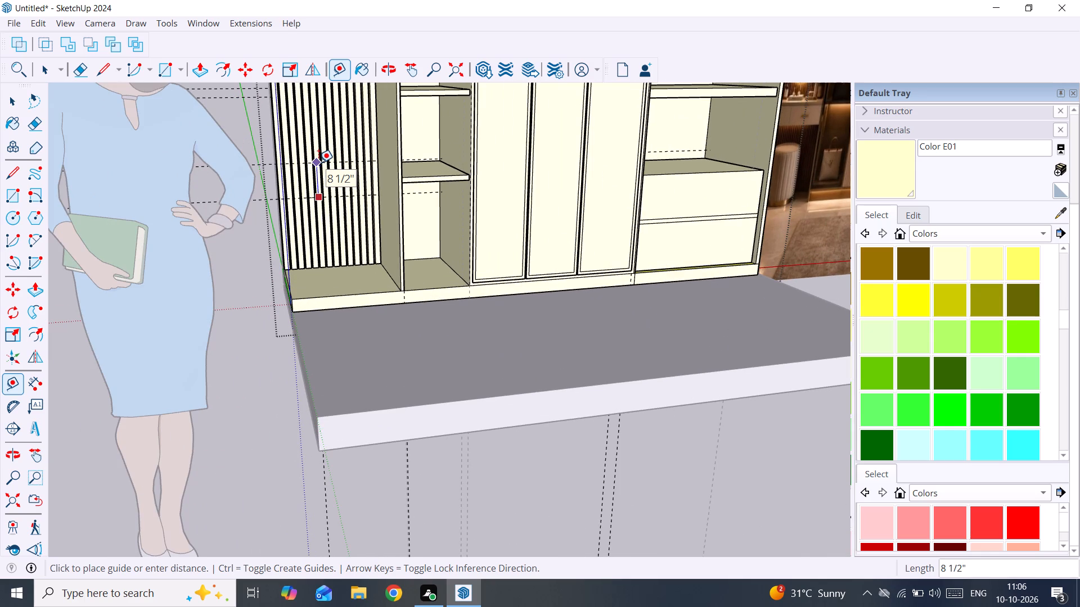
left_click(318, 162)
Draw an upright rectangle about 5' 3 9/16" by 1' 9/16" for the mirror on the front of the slats, above the guides.
scroll(318, 162, "down", 3)
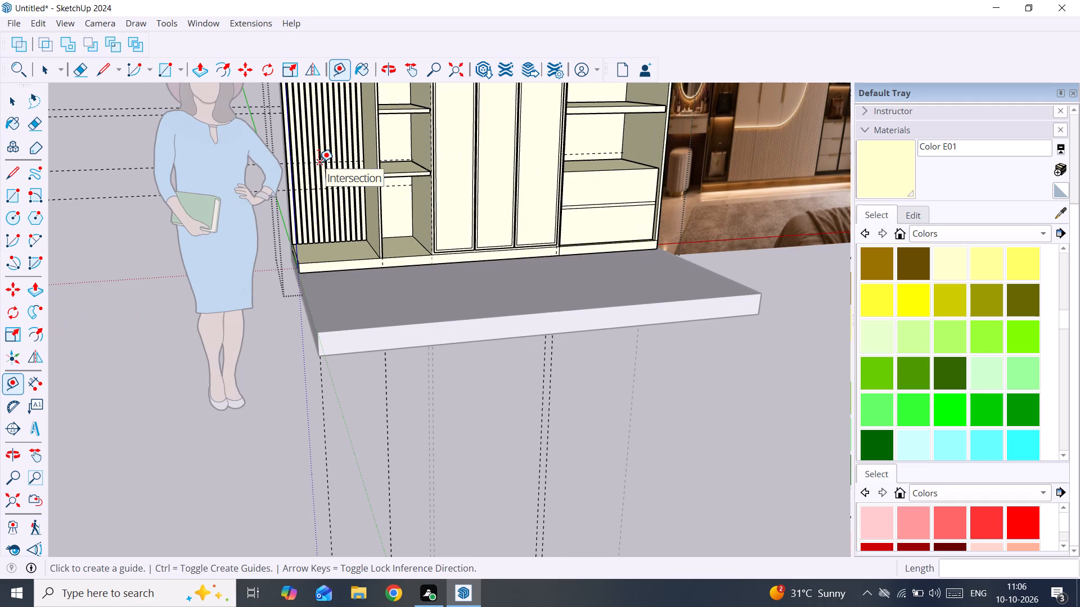
middle_click_drag(318, 162, 221, 464, "shift")
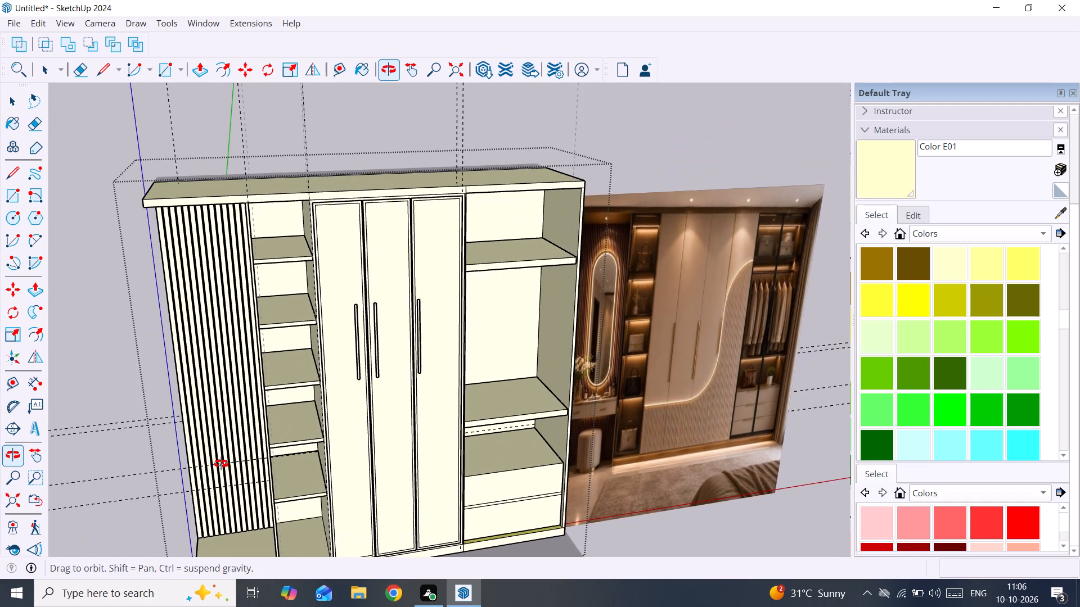
middle_click_drag(221, 464, 227, 441, "shift")
scroll(214, 334, "up", 2)
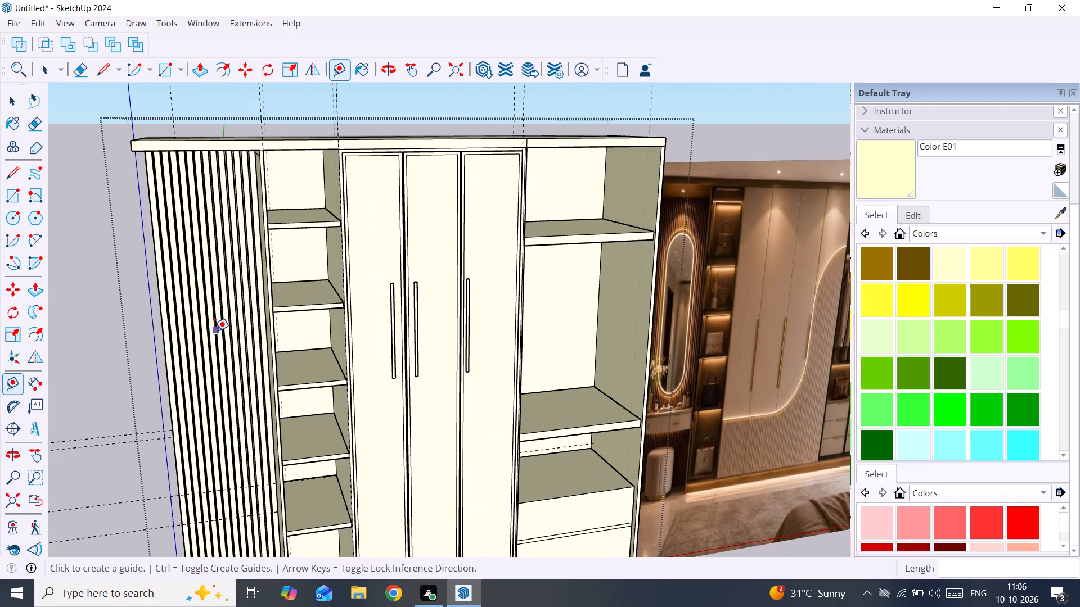
scroll(214, 328, "up", 2)
key("r")
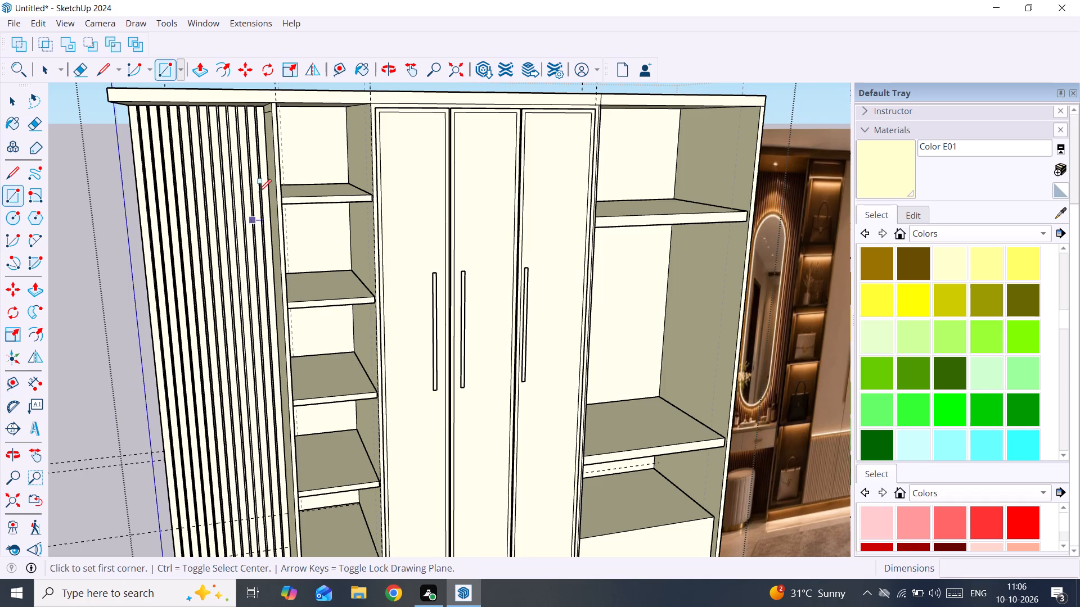
scroll(244, 171, "up", 4)
scroll(237, 169, "down", 8)
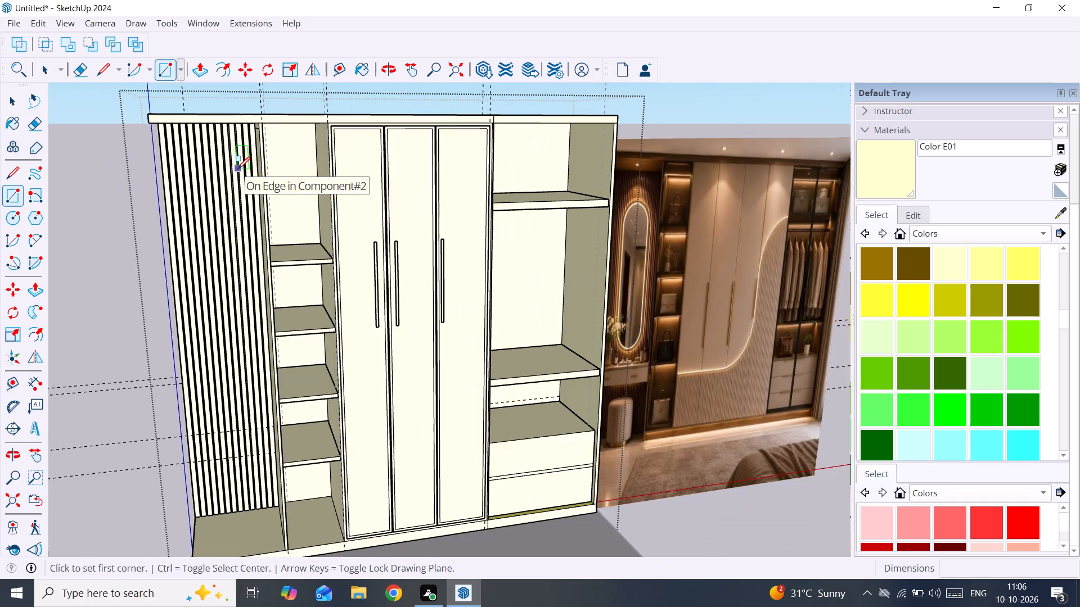
scroll(232, 174, "up", 3)
middle_click_drag(232, 171, 242, 168)
scroll(242, 168, "up", 4)
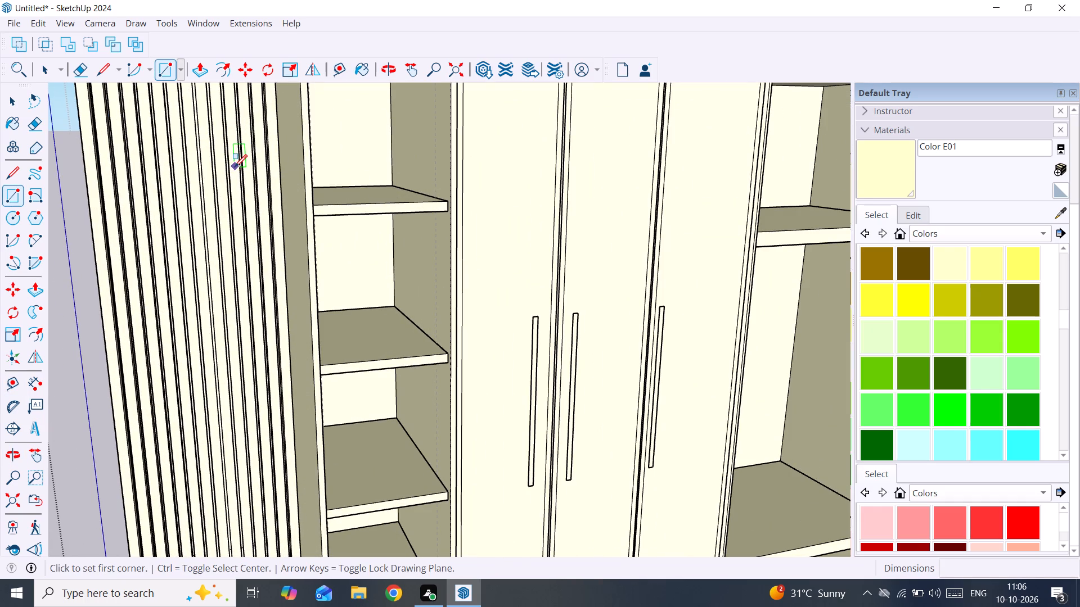
left_click(235, 167)
scroll(157, 464, "down", 6)
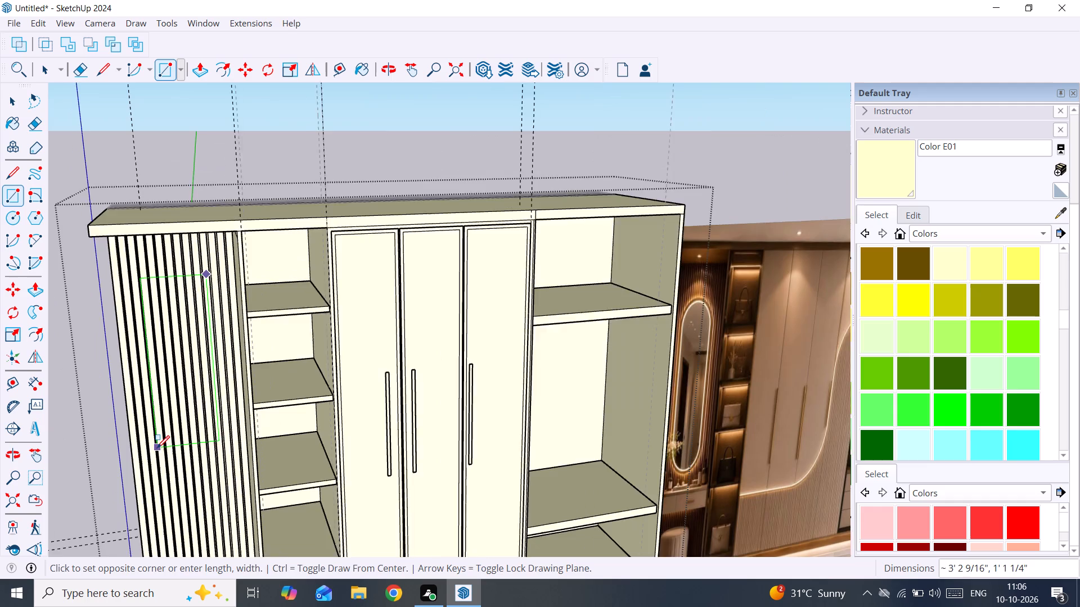
scroll(157, 448, "down", 1)
middle_click_drag(157, 440, 188, 218, "shift")
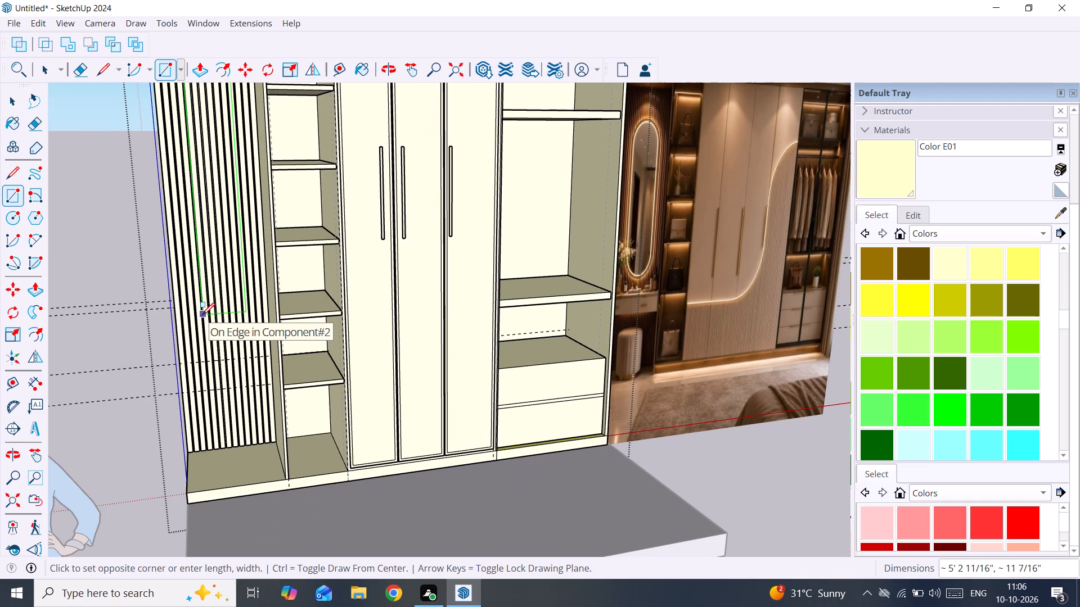
scroll(202, 315, "up", 11)
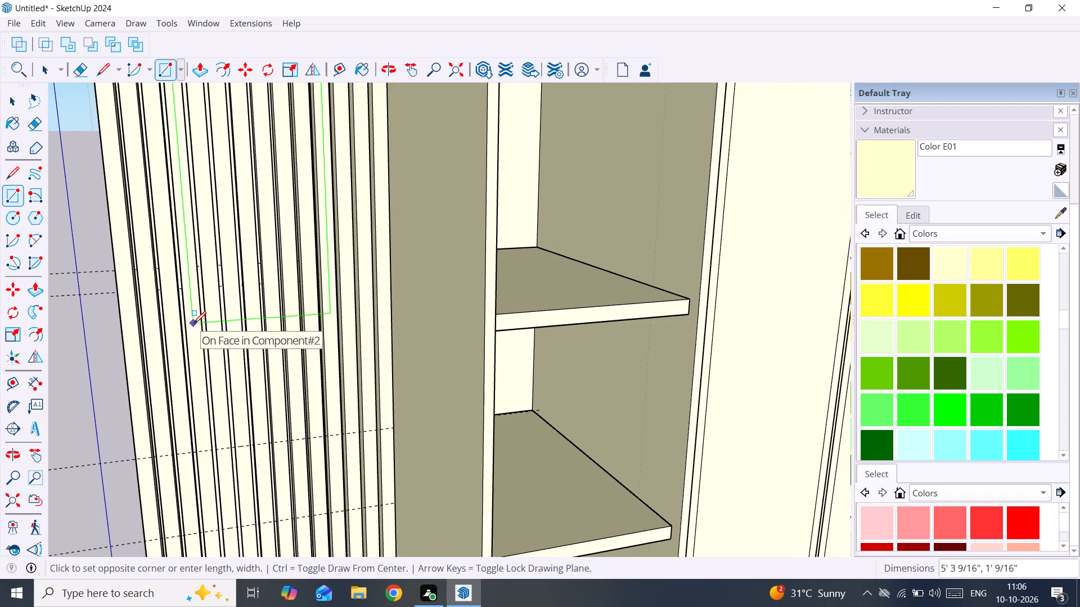
left_click(193, 324)
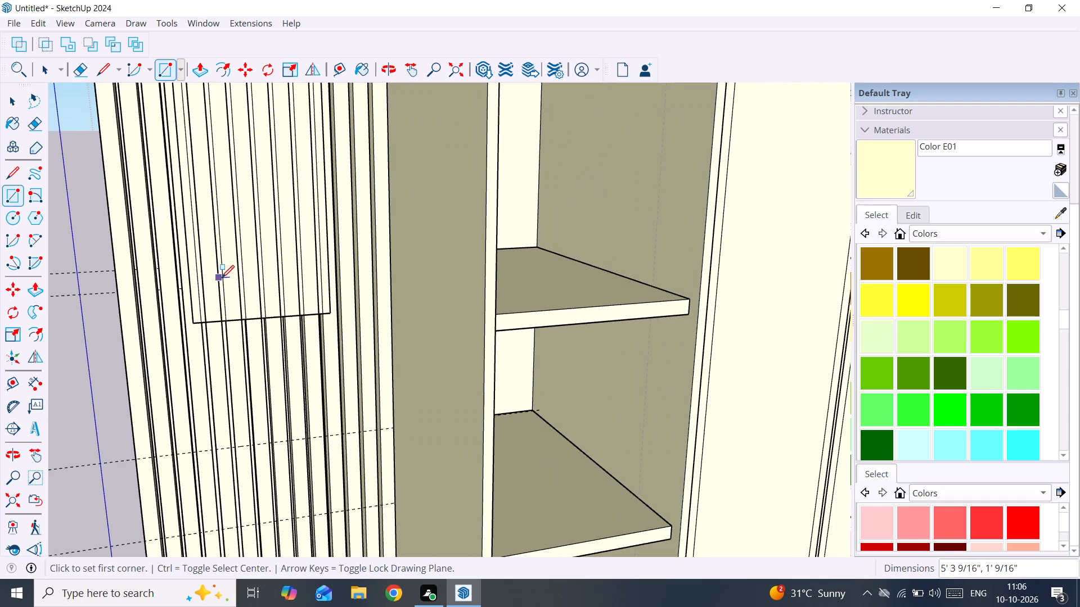
Make the mirror rectangle's face and edges a group and open the group for editing.
key("space")
double_click(226, 261)
right_click(226, 261)
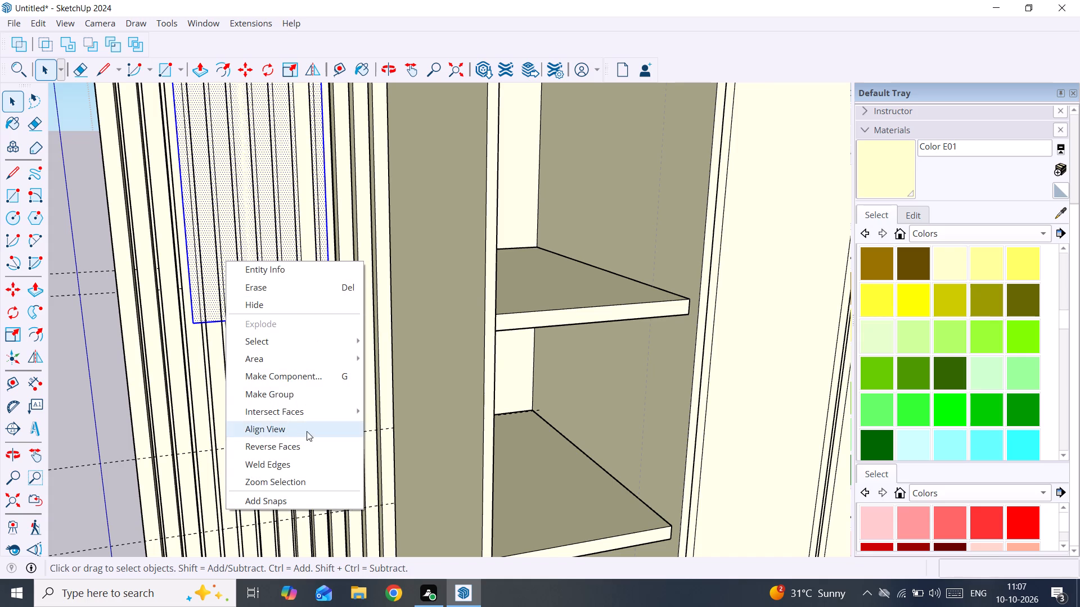
left_click(304, 396)
double_click(262, 300)
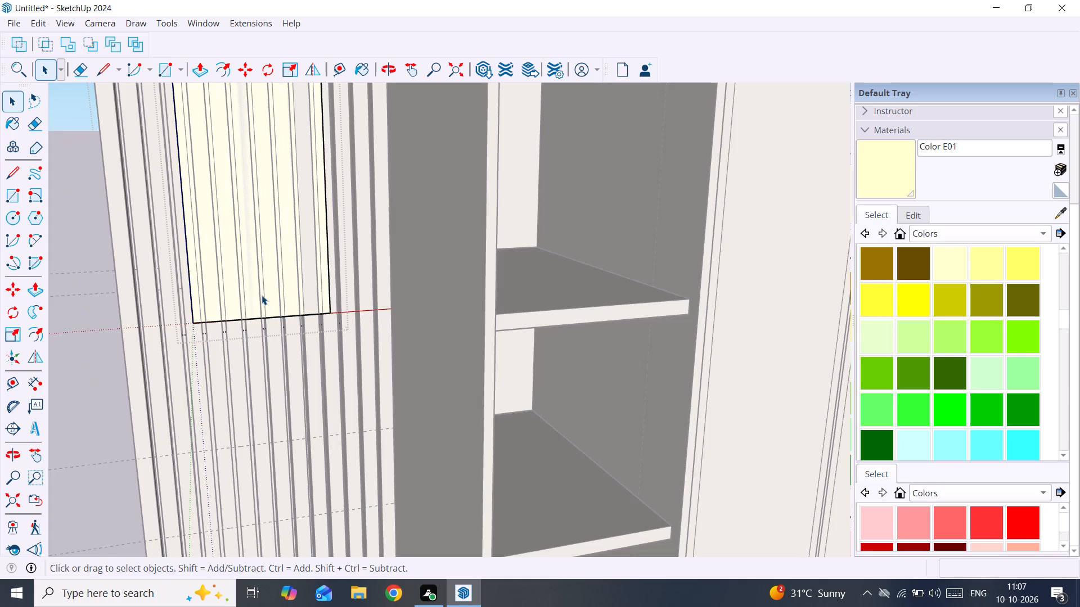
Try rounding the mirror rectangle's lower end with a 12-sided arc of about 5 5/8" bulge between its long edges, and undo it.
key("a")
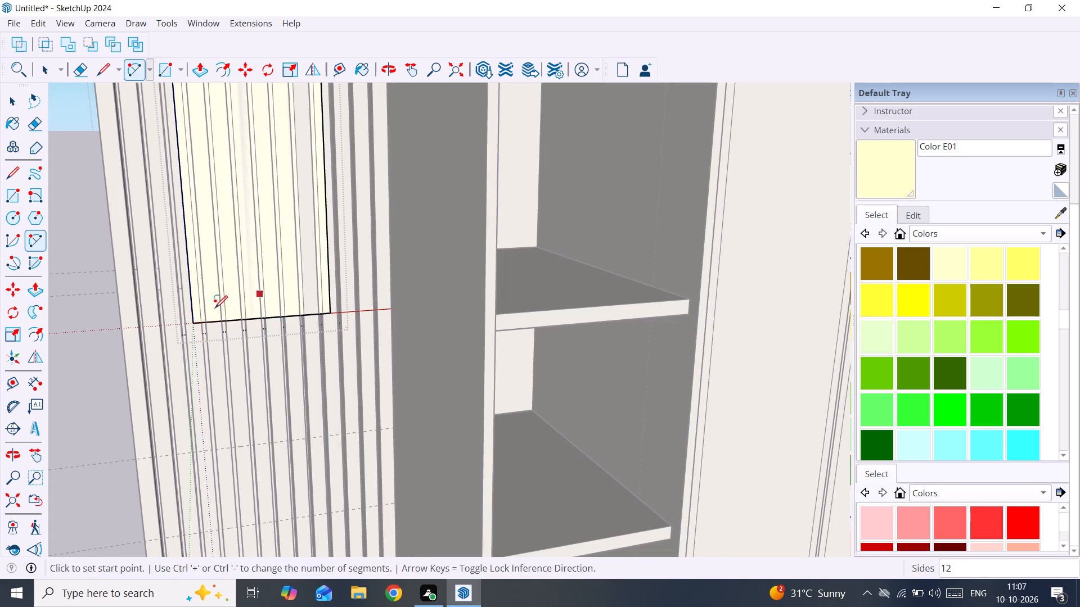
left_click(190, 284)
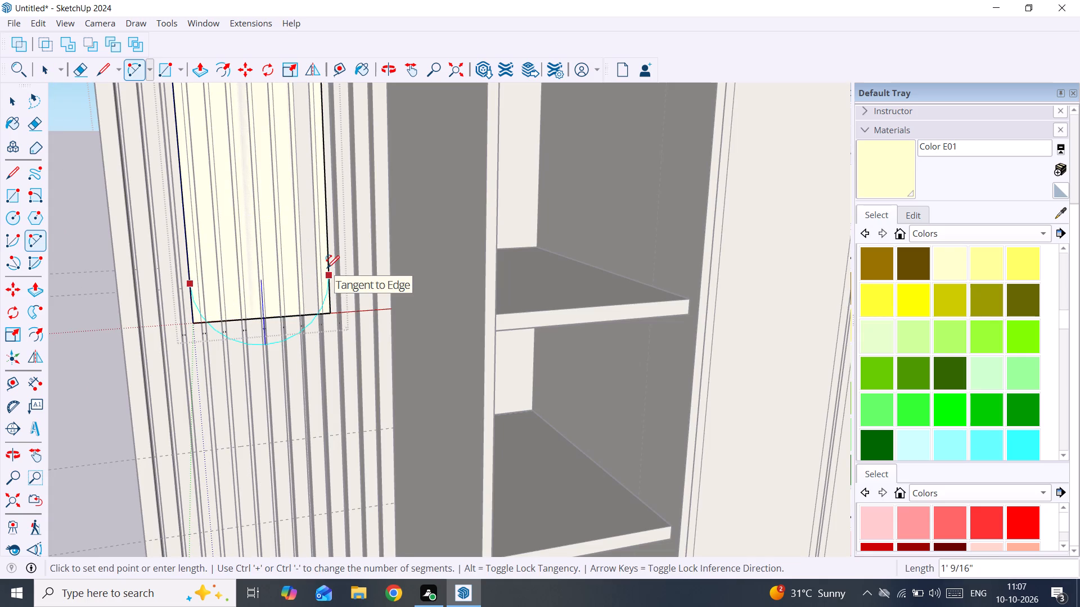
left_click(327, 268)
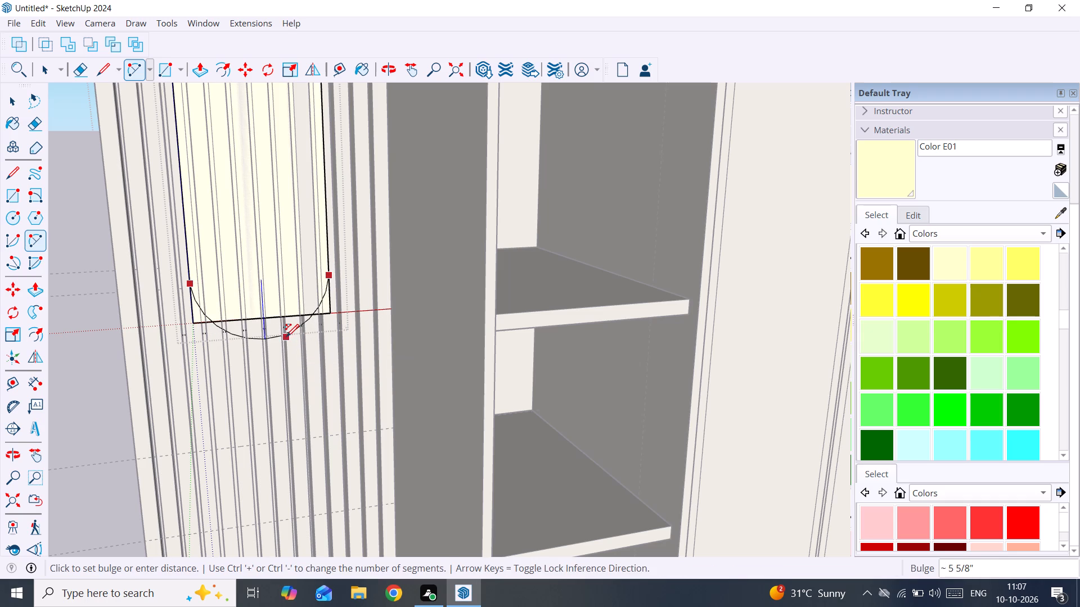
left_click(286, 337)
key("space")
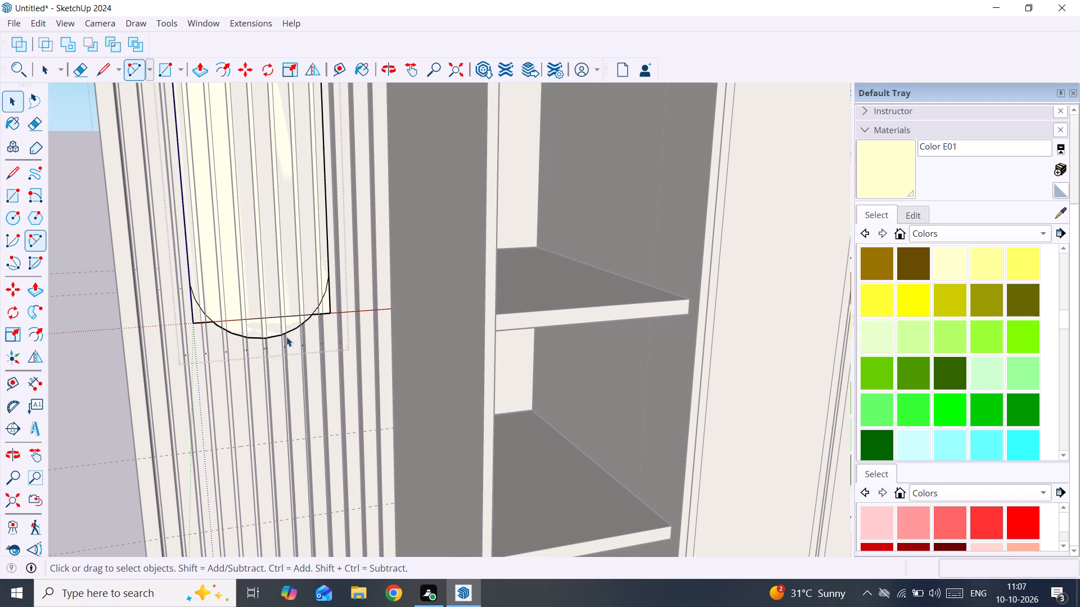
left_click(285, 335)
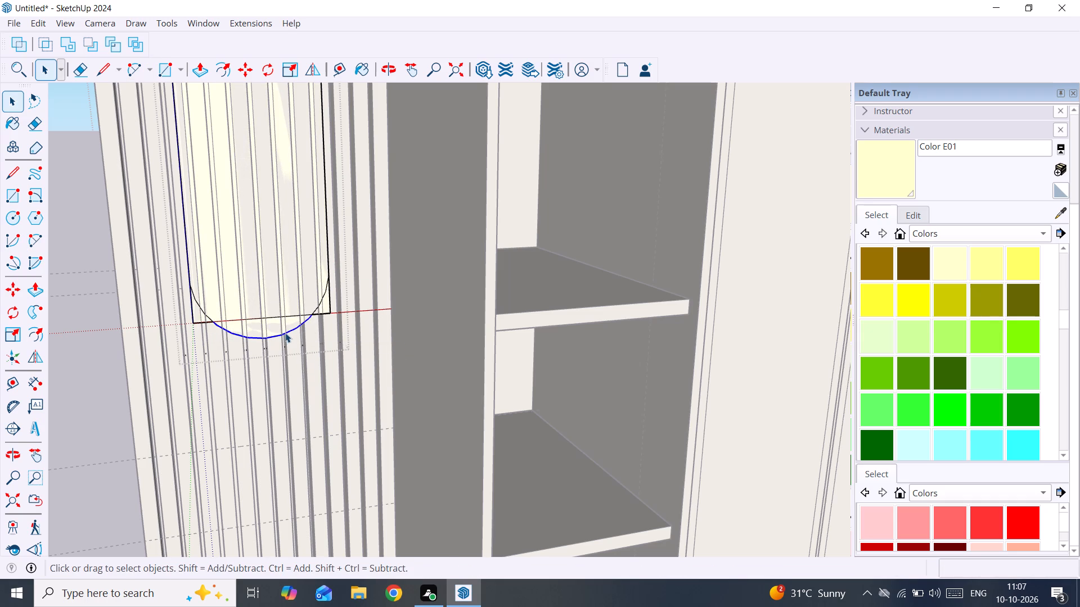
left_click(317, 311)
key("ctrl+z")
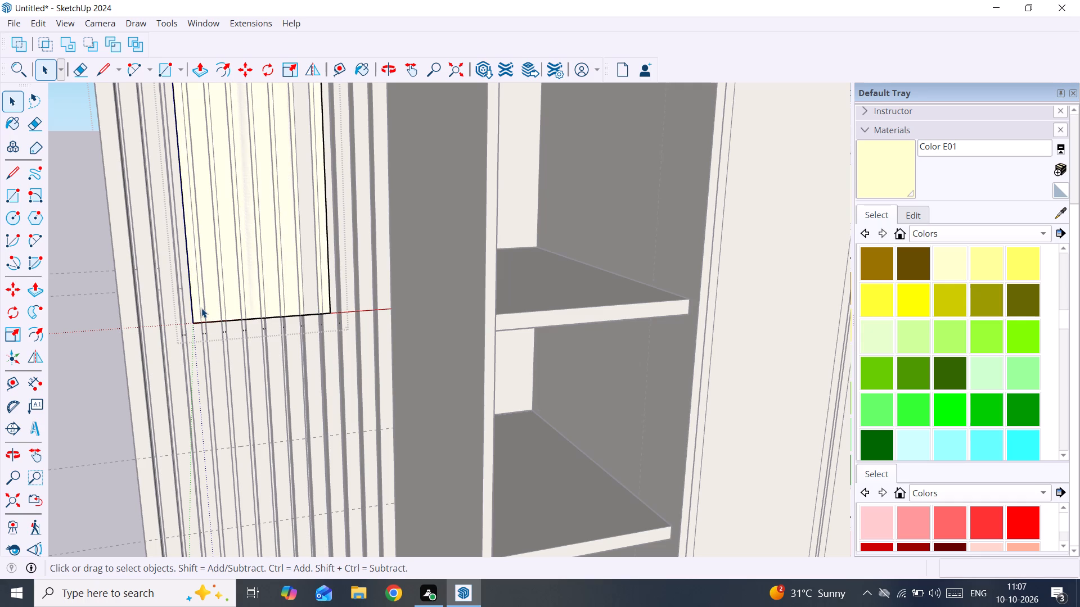
Draw a 50-sided arc between the mirror rectangle's long edges at its lower end, spanning 1' 9/16" with a bulge of about 6 3/4".
key("a")
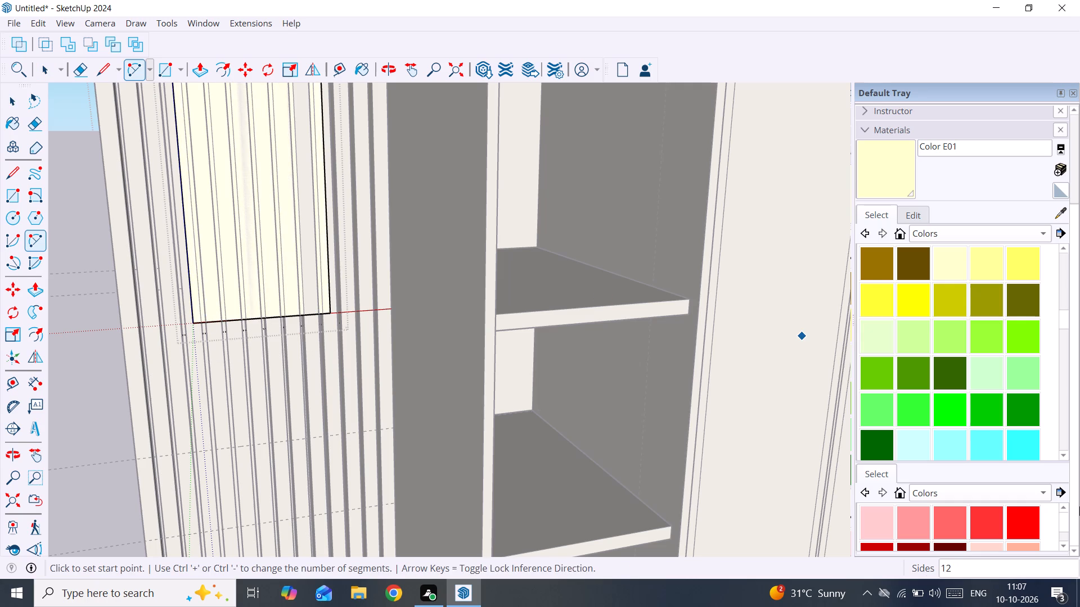
key("BackSpace")
type("50")
key("Return")
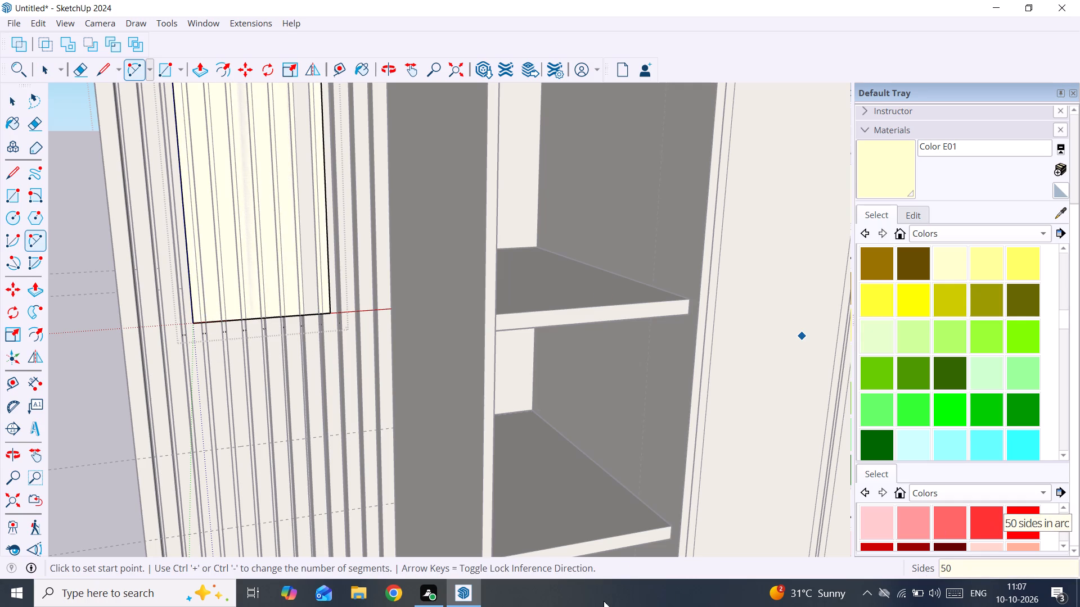
key("a")
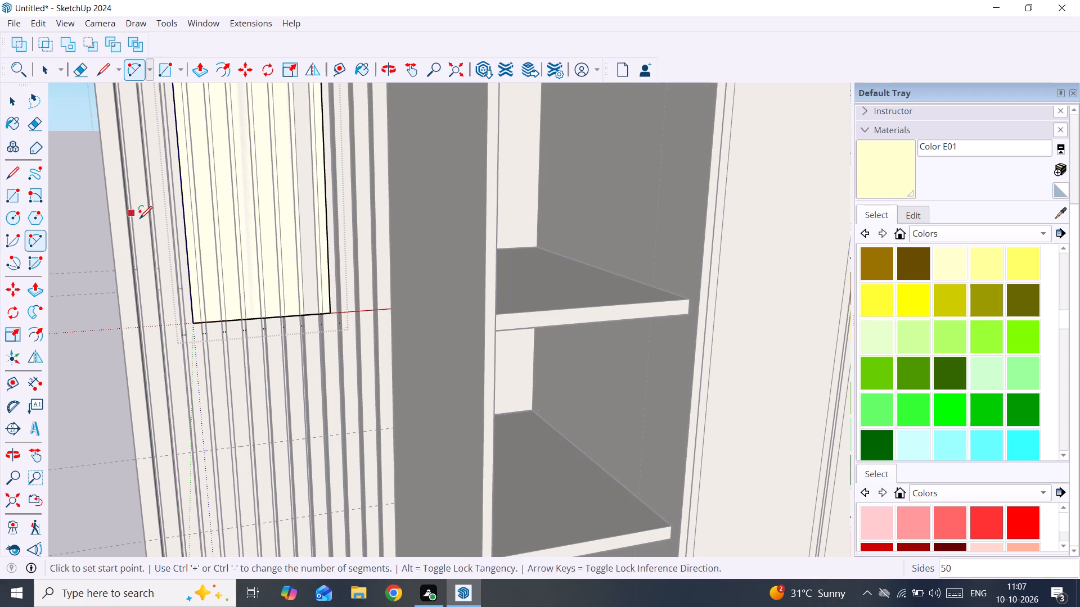
left_click(189, 265)
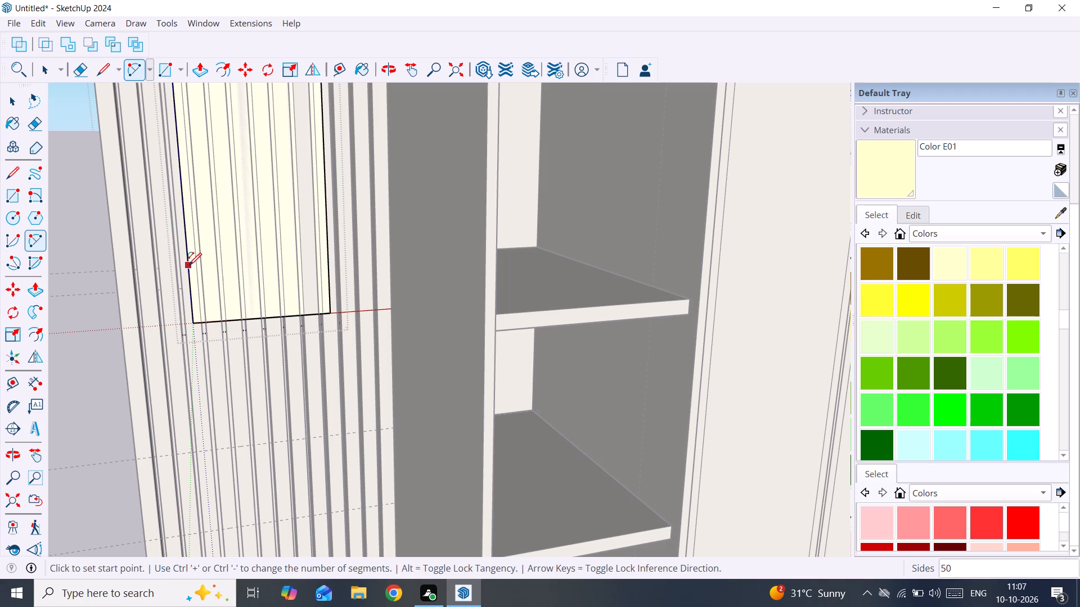
left_click(327, 255)
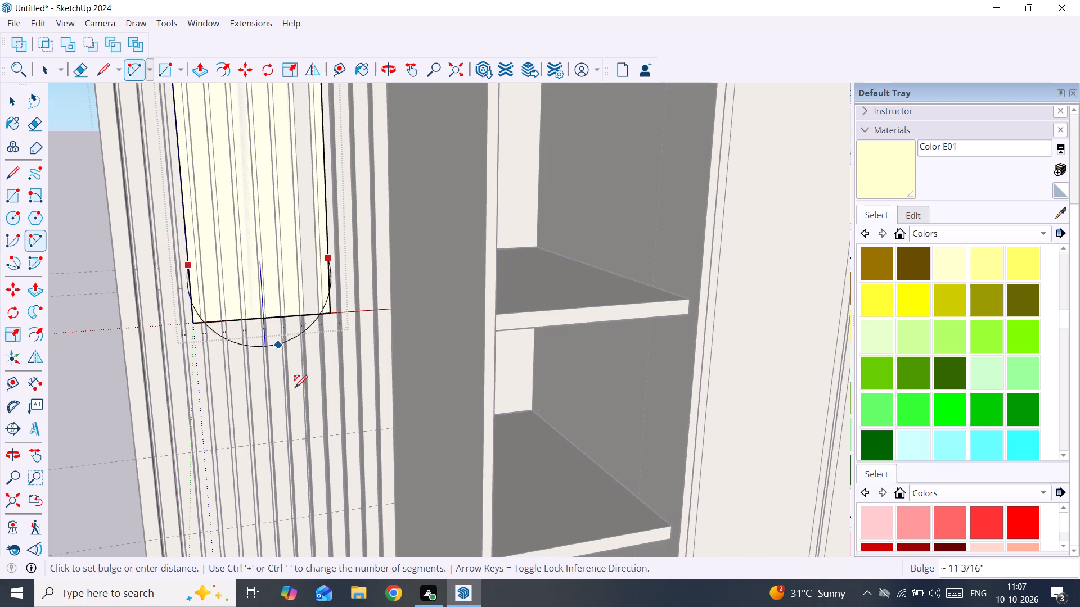
left_click(276, 332)
key("space")
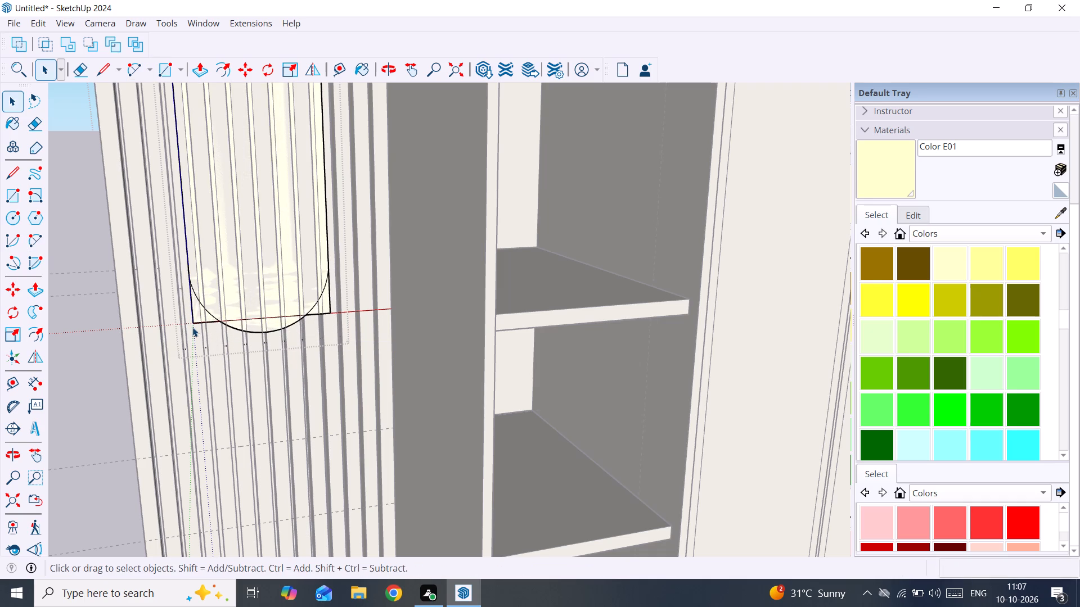
Delete the leftover corner edges outside the arc at the mirror outline's lower end.
left_click(193, 325)
key("Delete")
left_click(194, 309)
key("Delete")
left_click(327, 303)
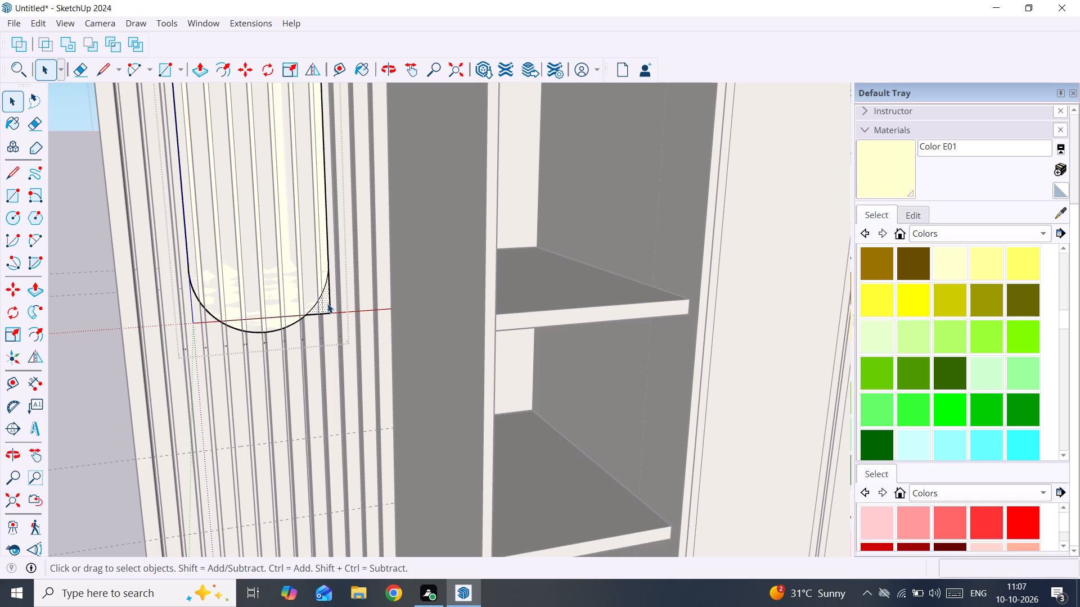
key("Delete")
left_click(328, 307)
key("Delete")
left_click(328, 310)
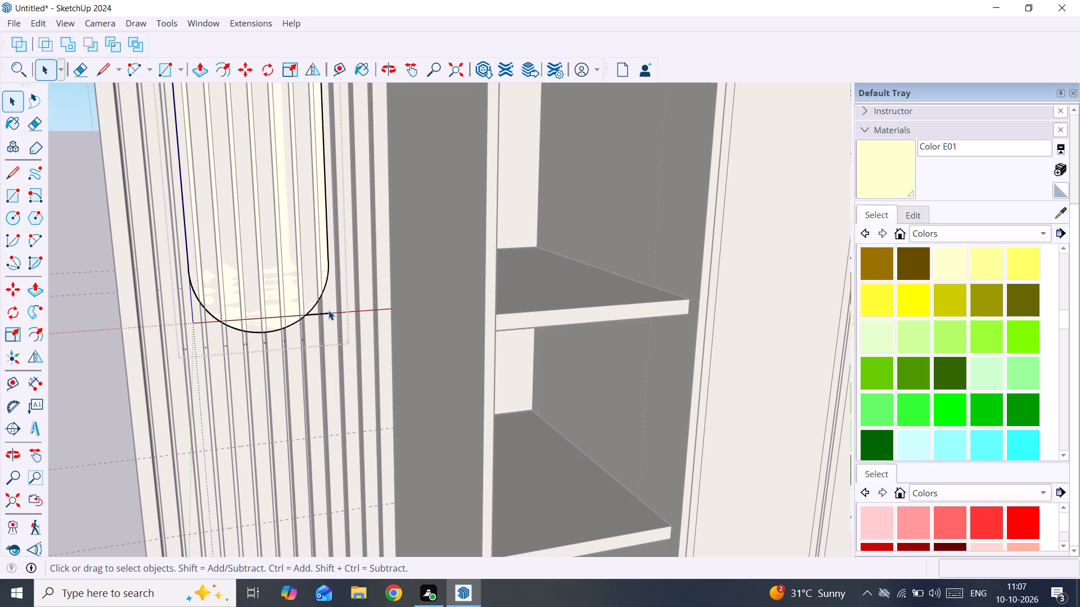
left_click(322, 314)
key("Delete")
Draw a 50-sided arc between the mirror's long edges at its upper end, spanning 1' 9/16" with a bulge of about 5 1/4".
scroll(322, 314, "down", 9)
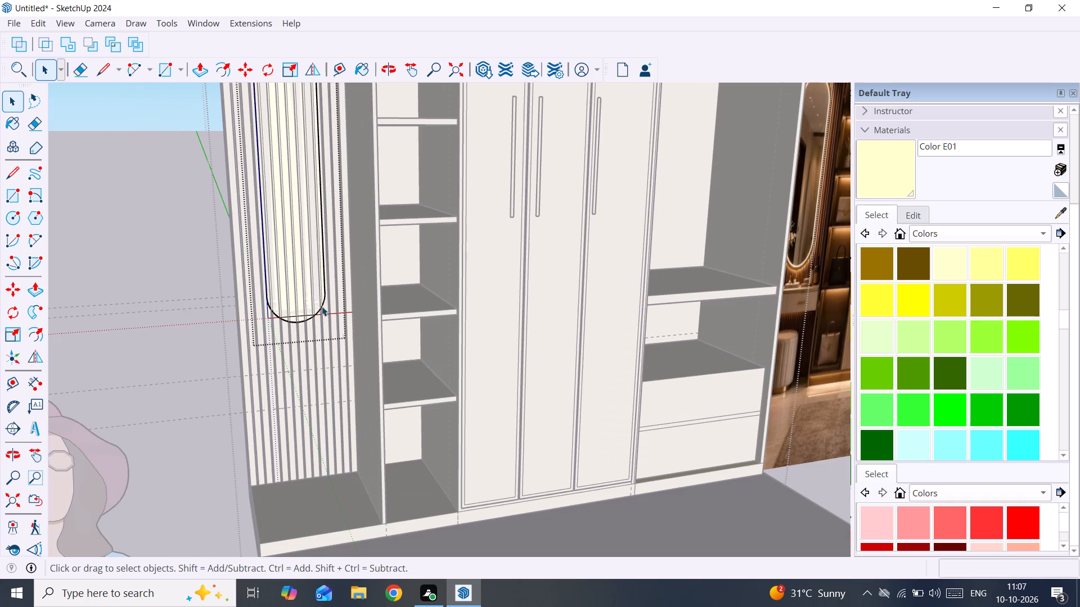
middle_click_drag(321, 297, 299, 545, "shift")
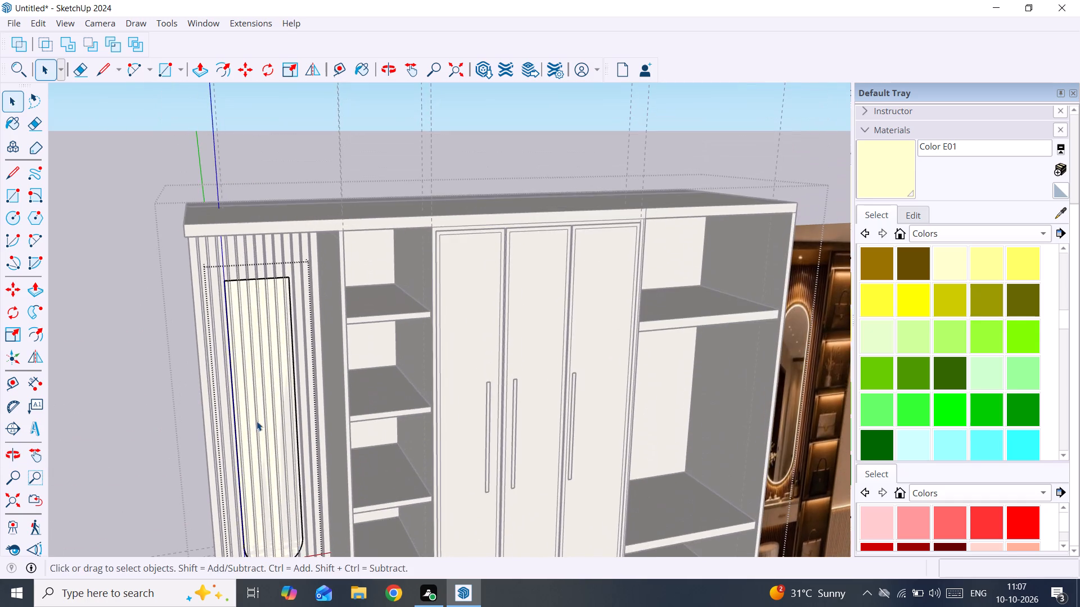
scroll(226, 324, "up", 3)
middle_click_drag(224, 278, 228, 228)
scroll(241, 241, "up", 6)
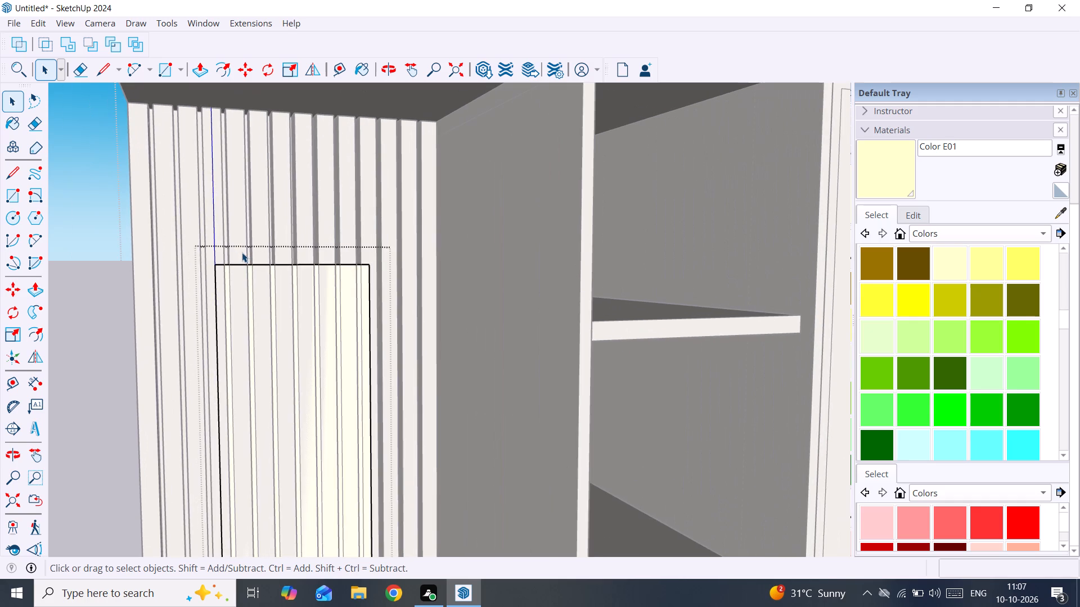
scroll(242, 252, "up", 1)
key("a")
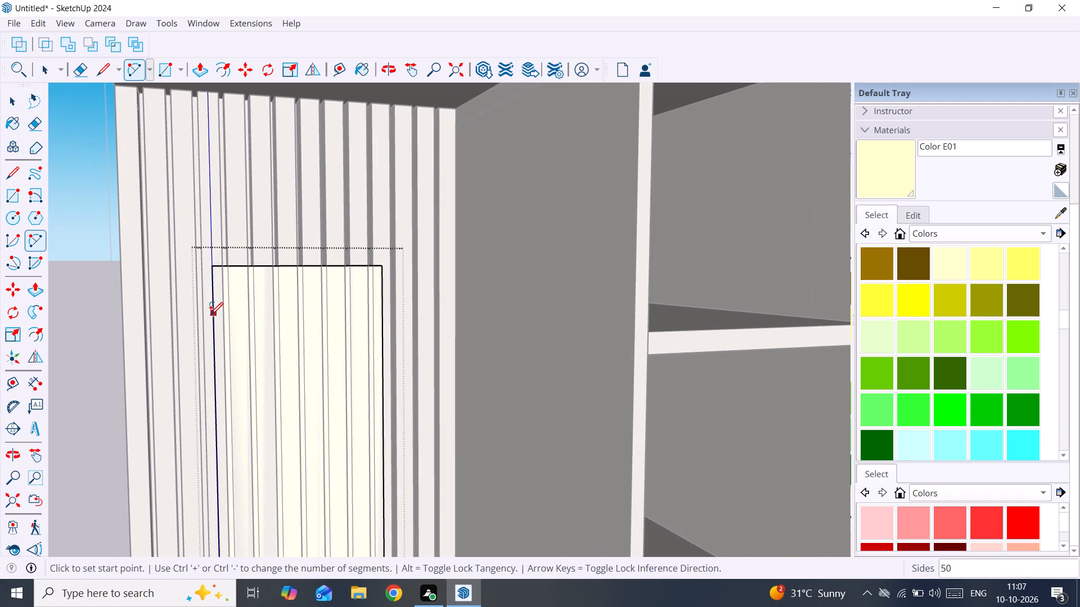
left_click(213, 324)
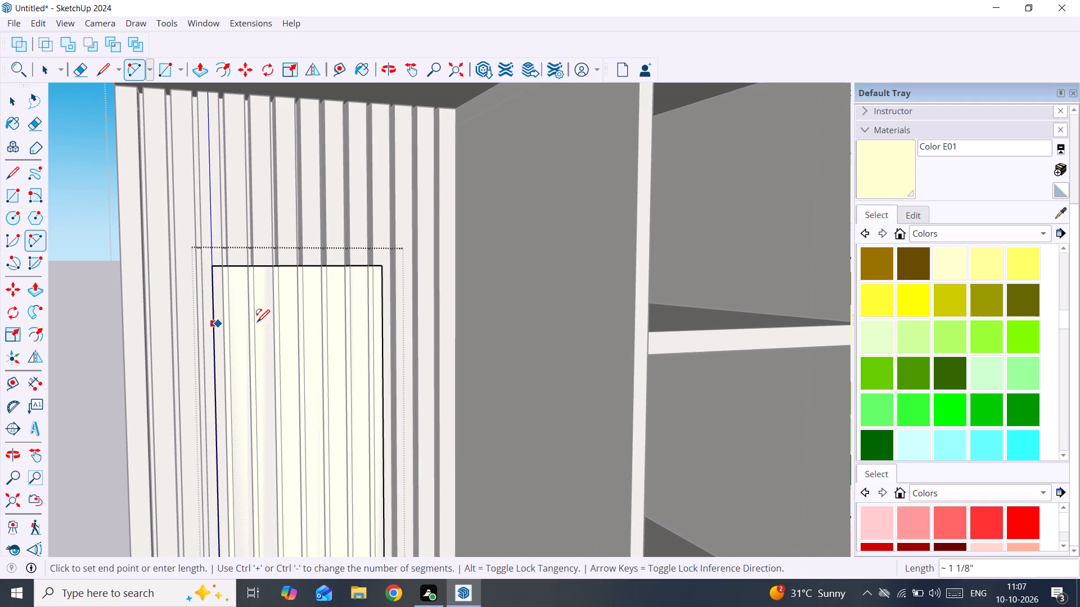
left_click(381, 318)
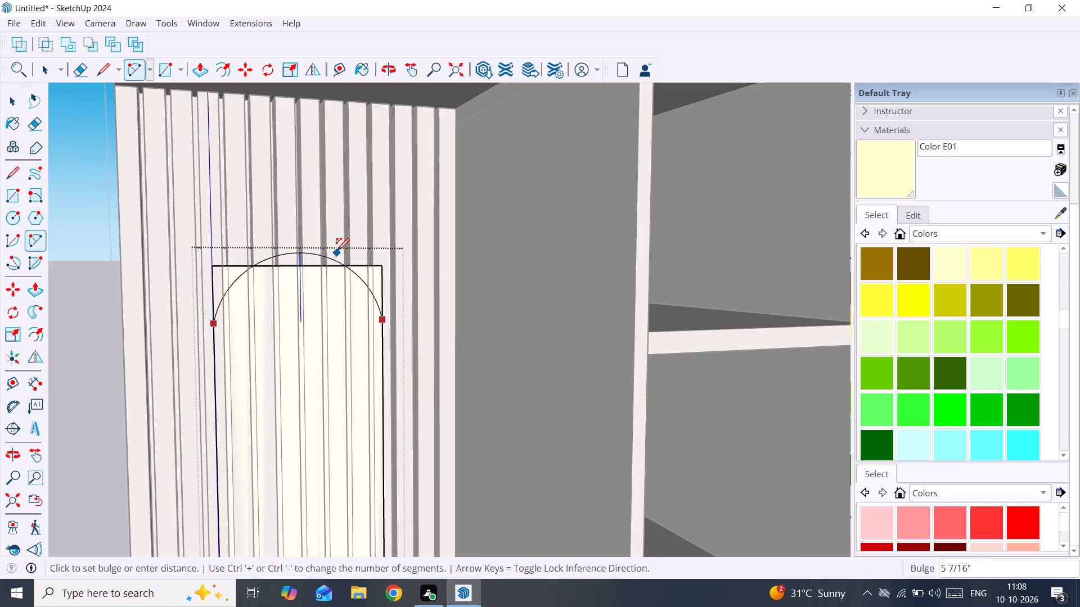
left_click(335, 252)
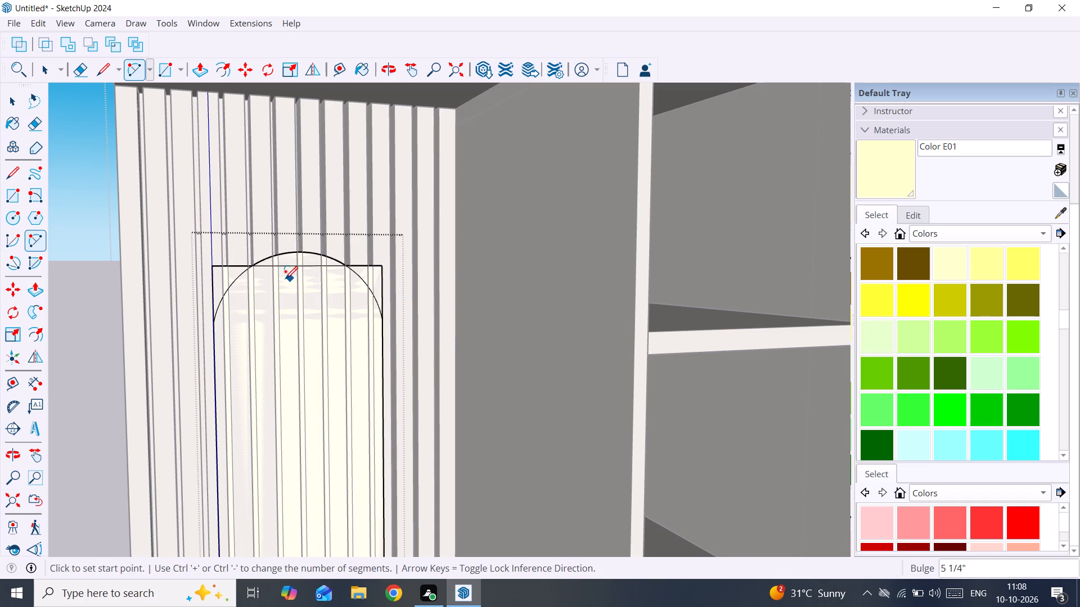
Delete the old straight top edge and the leftover corner edges outside the arc at the mirror outline's upper end.
key("space")
left_click(226, 268)
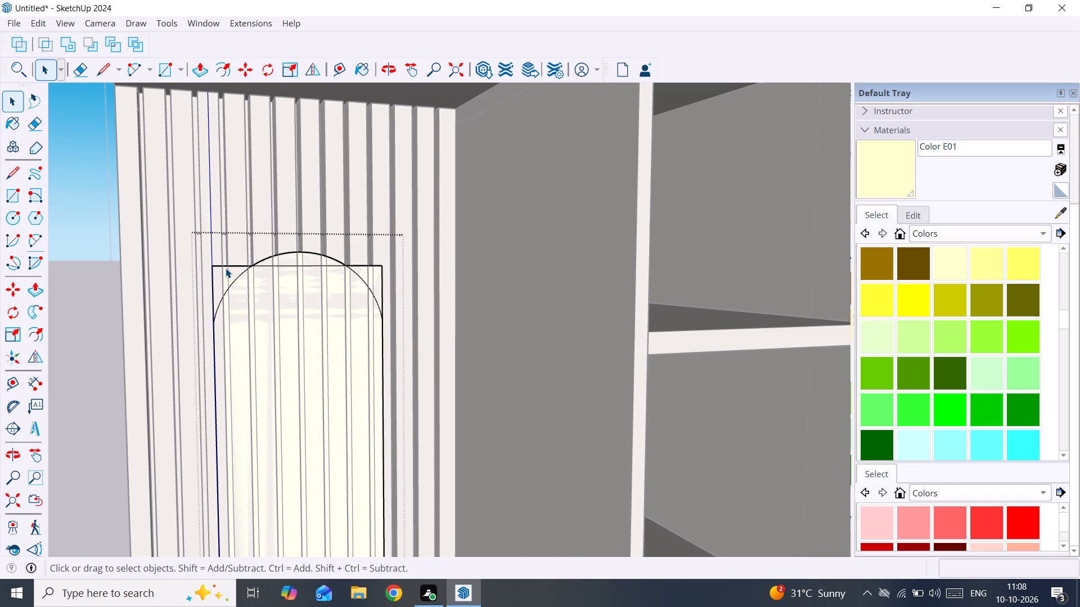
left_click(226, 268)
left_click(227, 265)
key("Delete")
left_click(214, 286)
key("Delete")
left_click(279, 268)
key("Delete")
left_click(368, 266)
key("Delete")
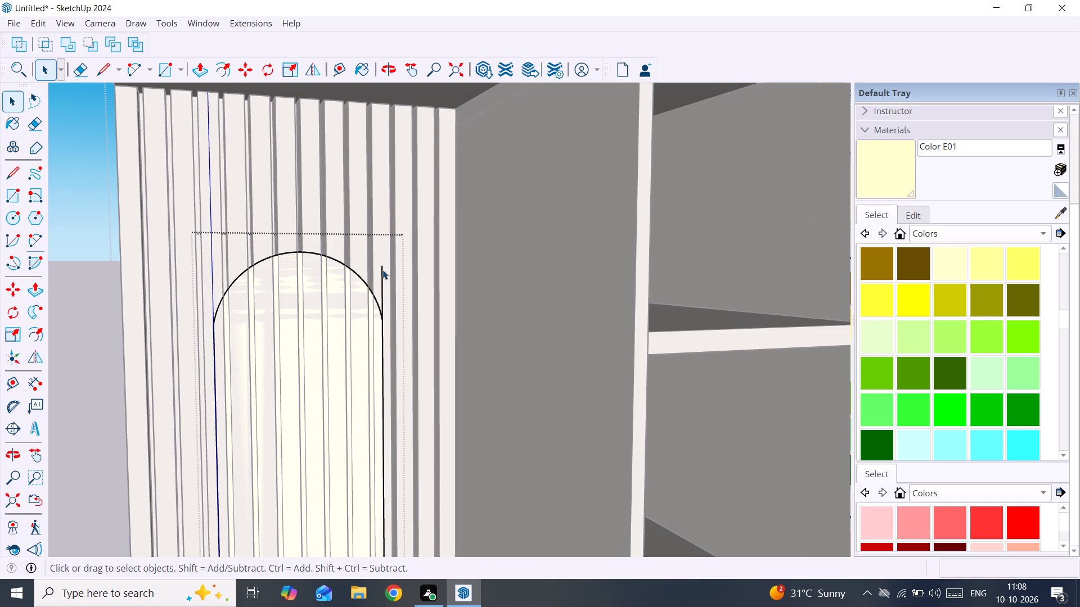
left_click(381, 274)
key("Delete")
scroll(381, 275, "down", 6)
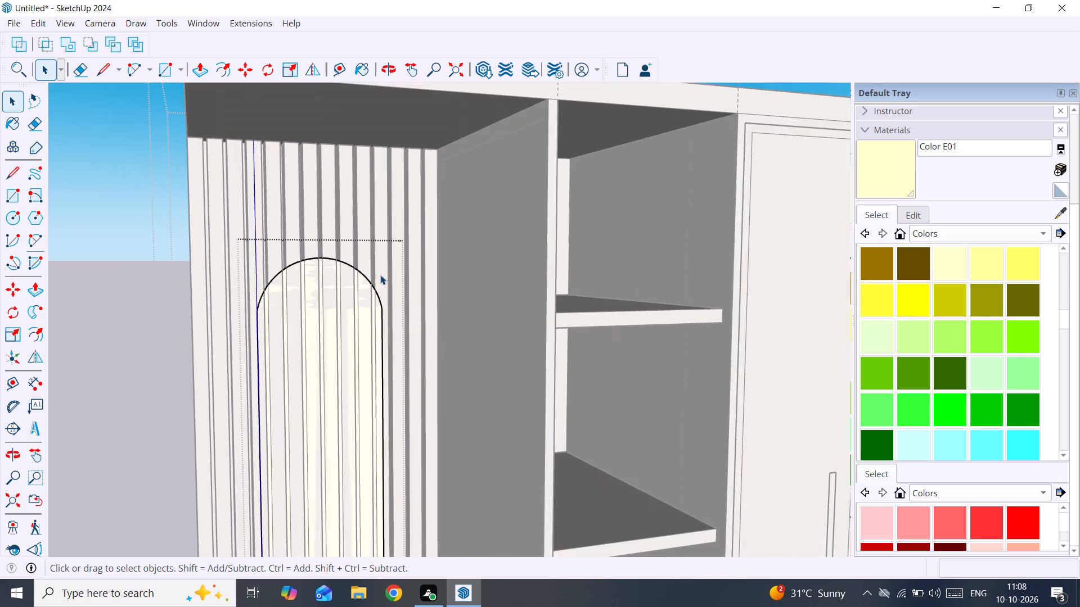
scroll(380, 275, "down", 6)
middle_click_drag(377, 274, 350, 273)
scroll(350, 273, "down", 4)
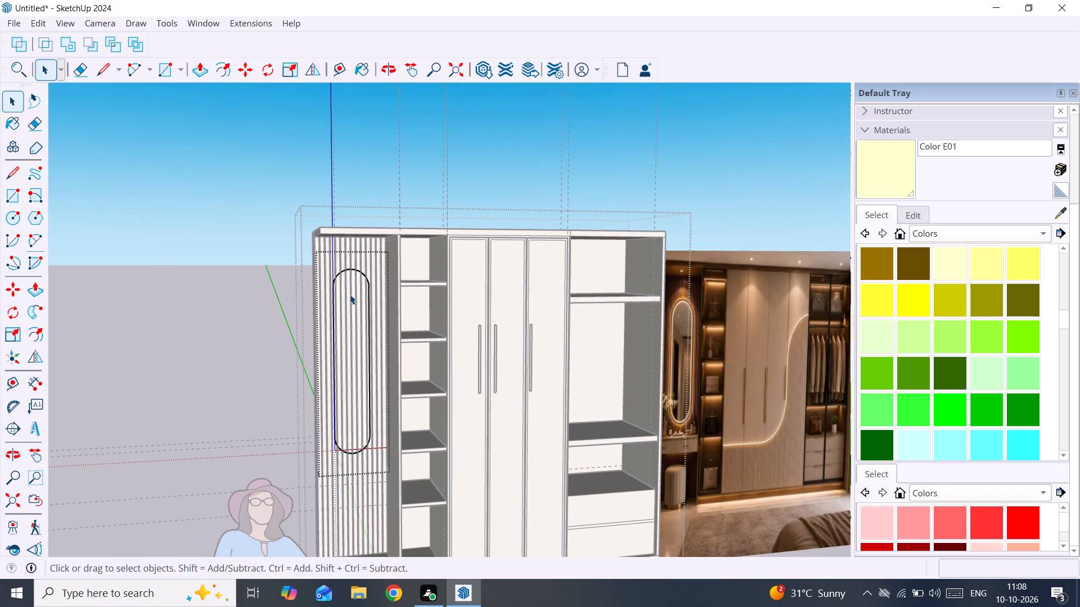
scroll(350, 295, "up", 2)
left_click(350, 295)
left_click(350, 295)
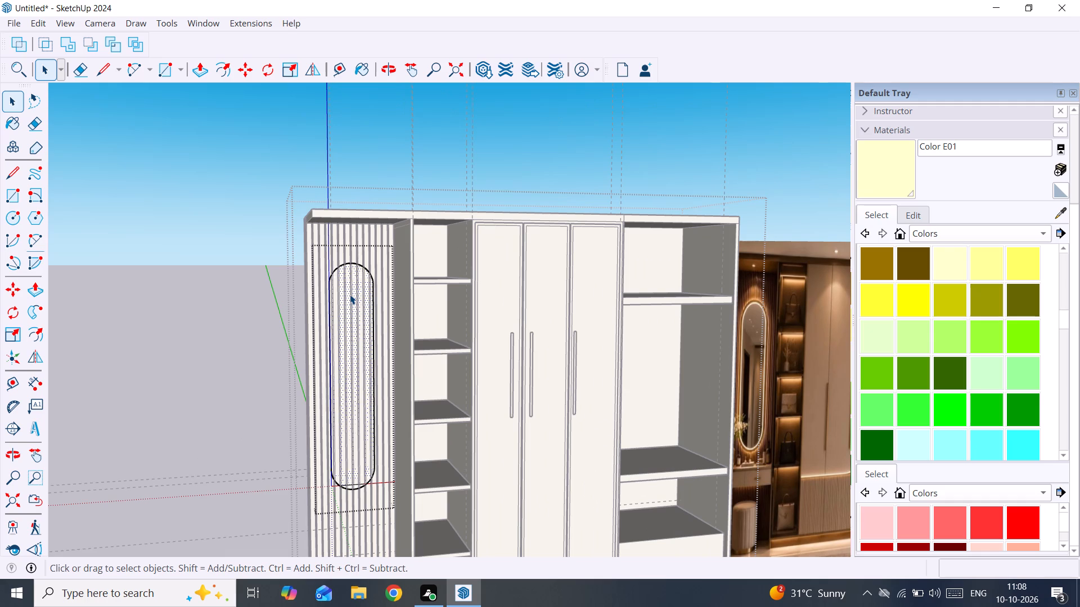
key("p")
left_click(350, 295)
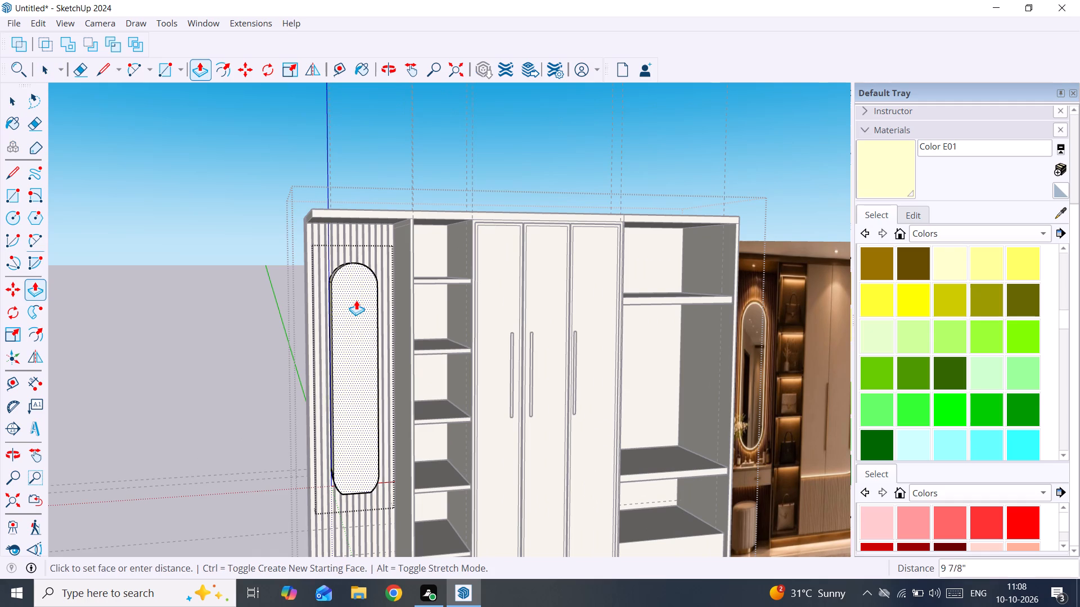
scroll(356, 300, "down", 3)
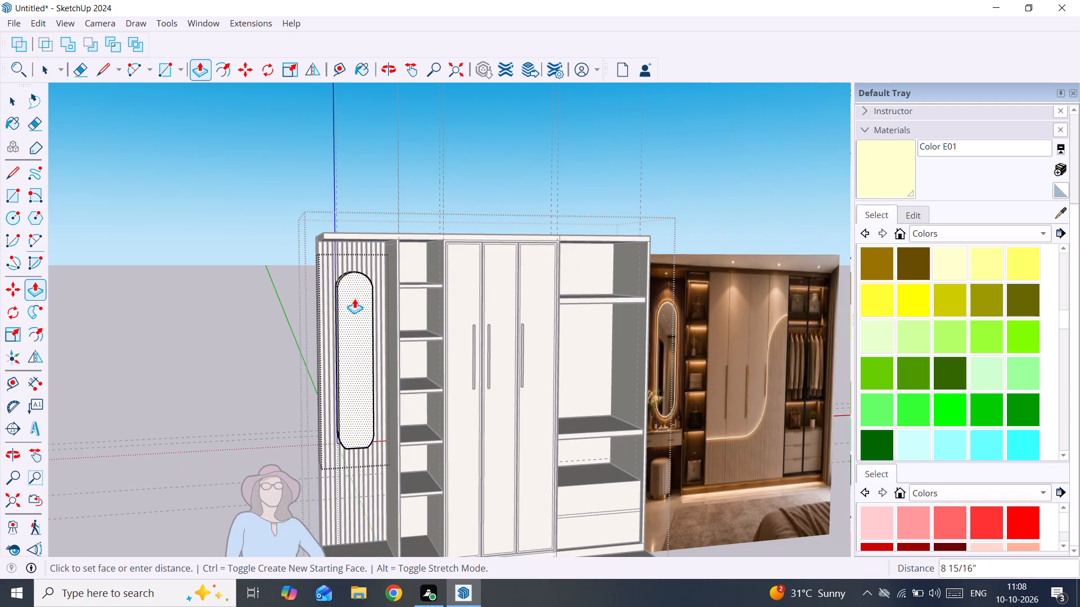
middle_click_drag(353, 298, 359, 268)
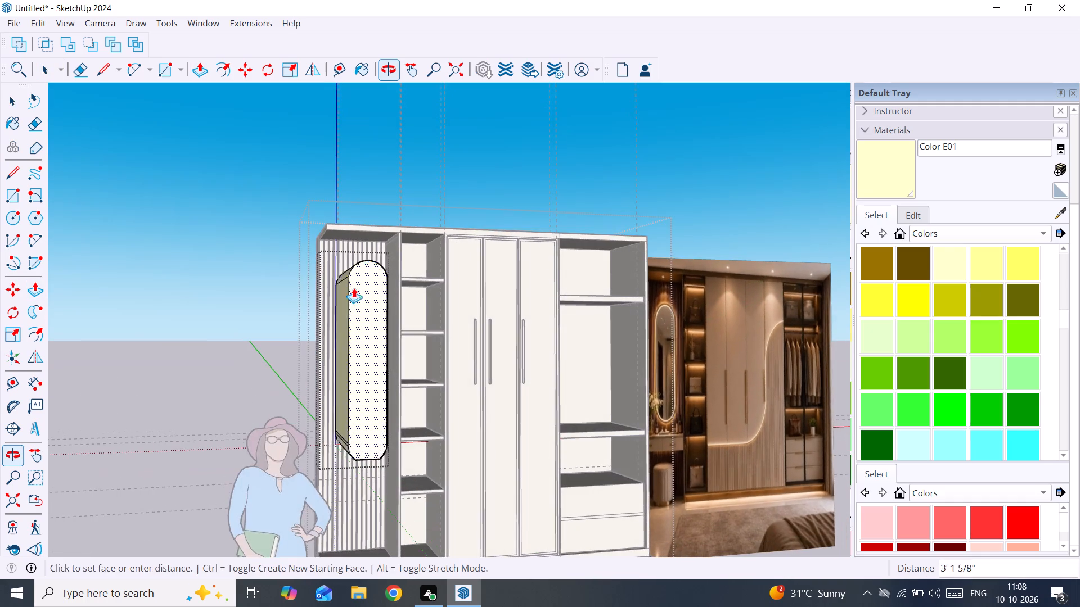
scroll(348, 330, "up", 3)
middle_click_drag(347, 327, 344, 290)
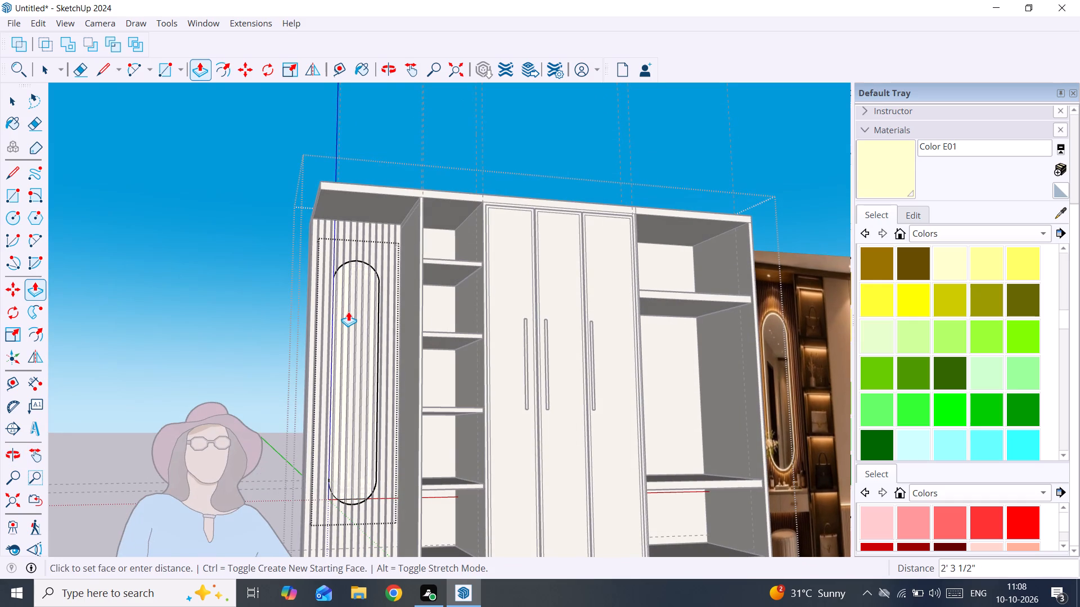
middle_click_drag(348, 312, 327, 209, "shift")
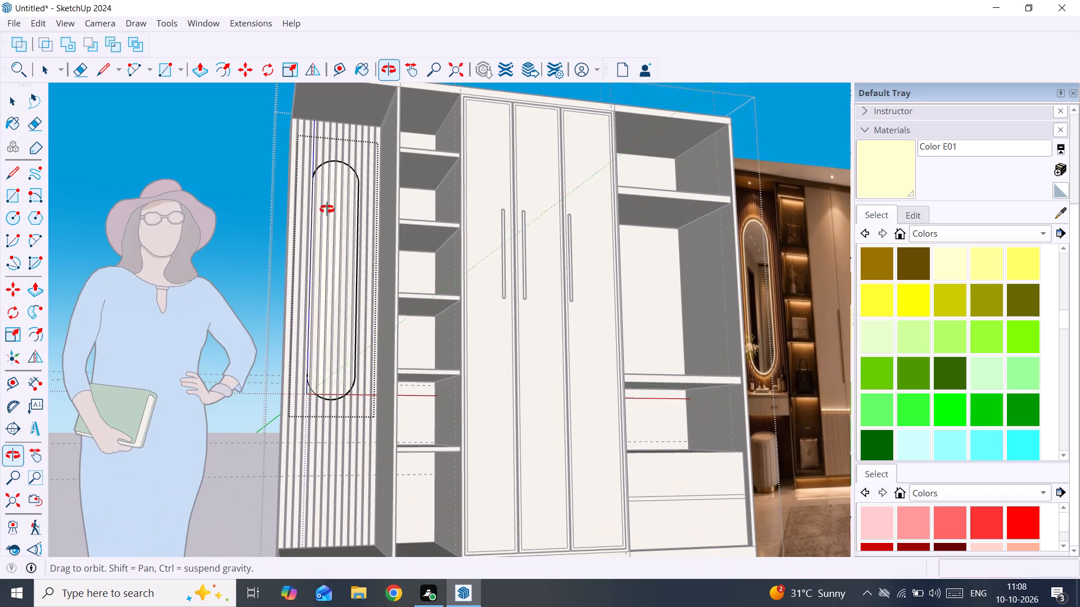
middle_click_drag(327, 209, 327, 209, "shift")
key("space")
Delete the remaining straight edge that crosses the mirror face inside its lower arc.
scroll(335, 418, "up", 9)
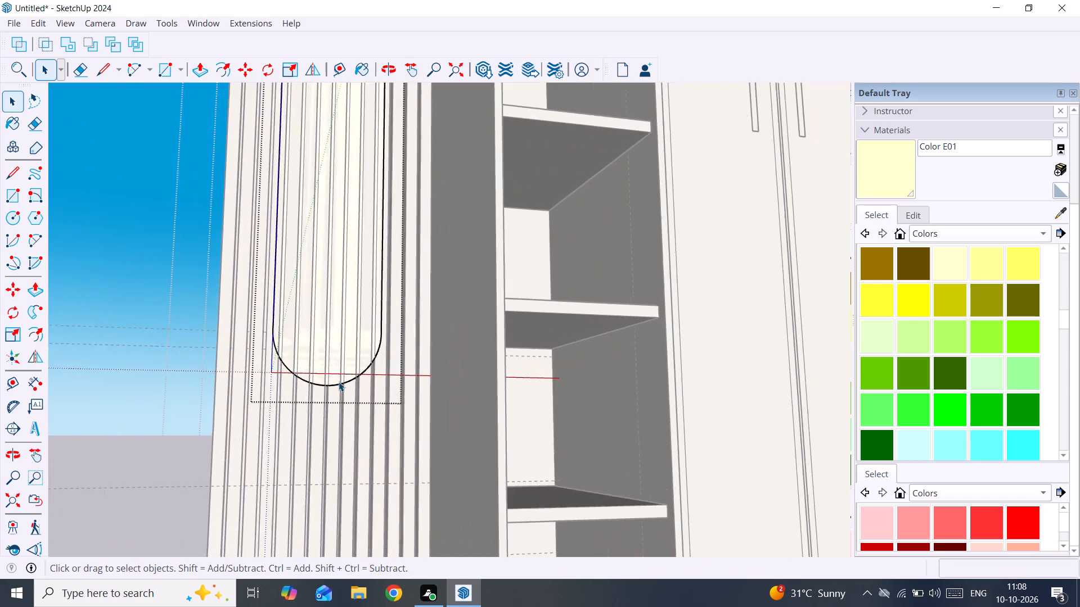
scroll(339, 382, "up", 7)
left_click(349, 364)
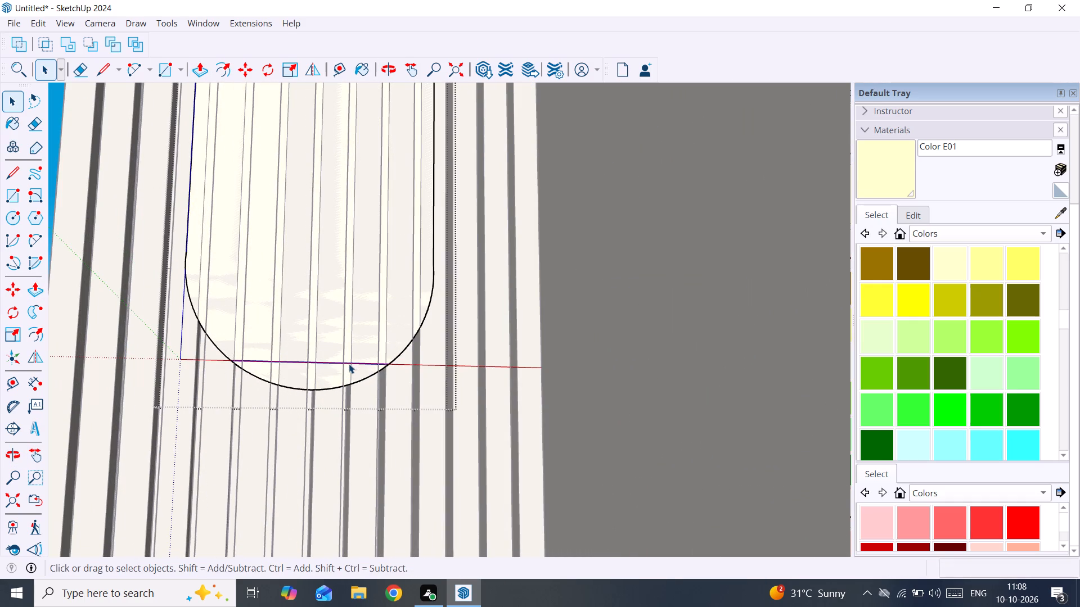
key("Delete")
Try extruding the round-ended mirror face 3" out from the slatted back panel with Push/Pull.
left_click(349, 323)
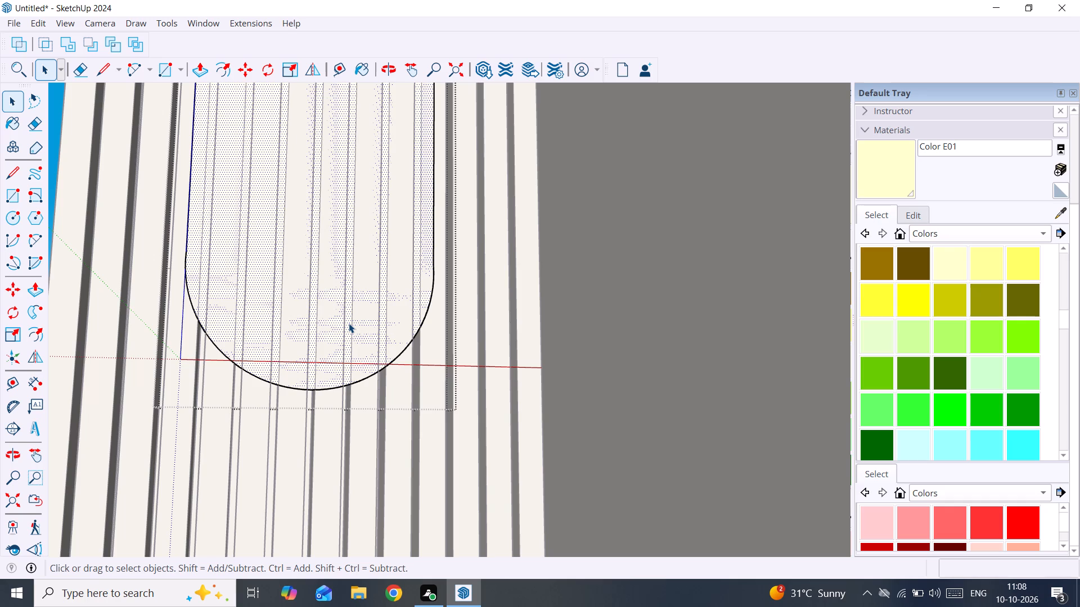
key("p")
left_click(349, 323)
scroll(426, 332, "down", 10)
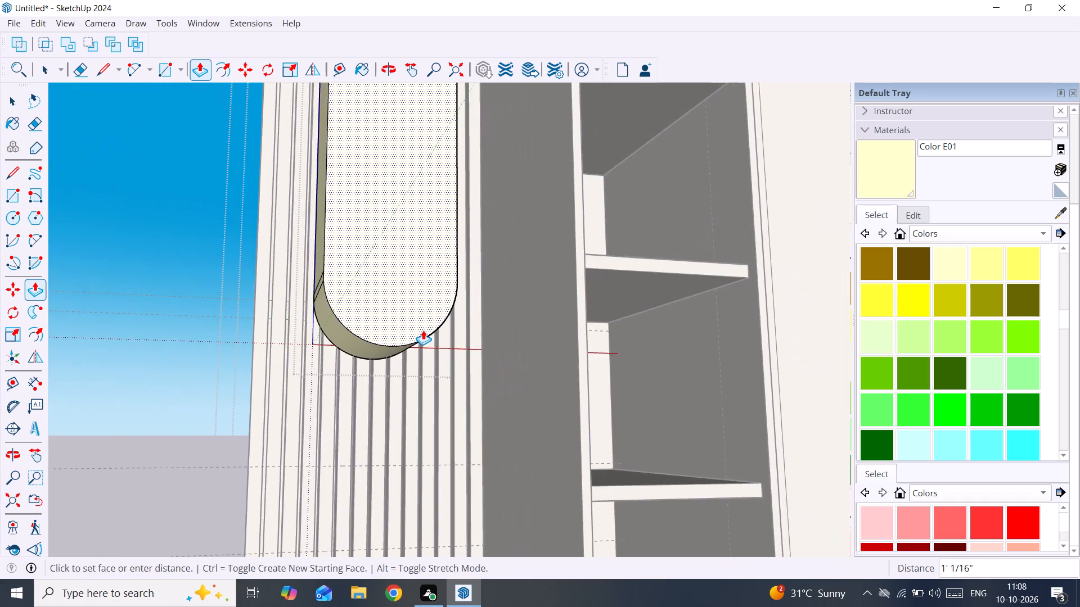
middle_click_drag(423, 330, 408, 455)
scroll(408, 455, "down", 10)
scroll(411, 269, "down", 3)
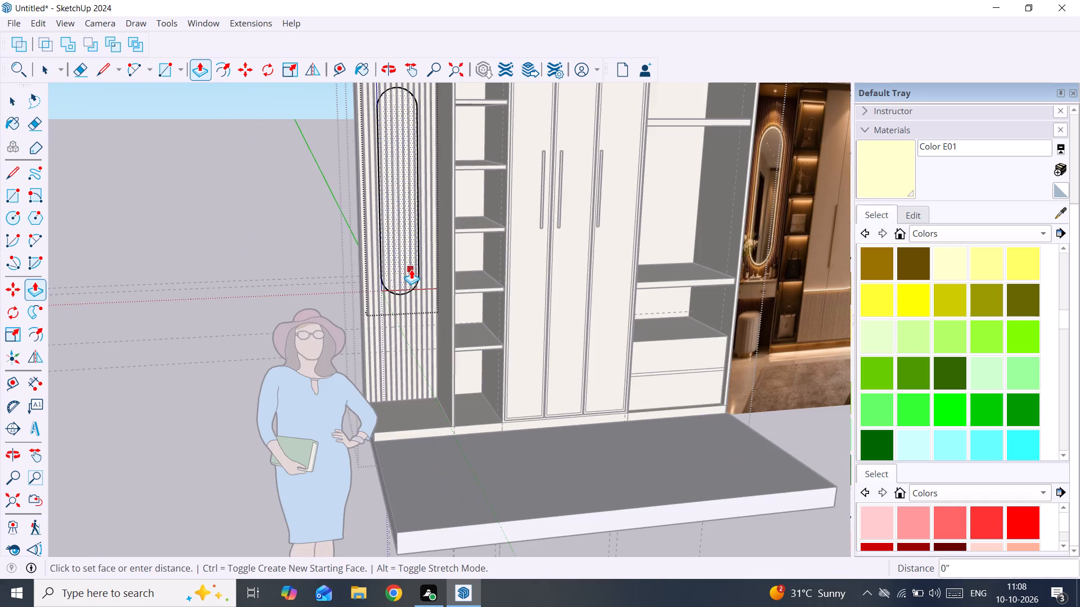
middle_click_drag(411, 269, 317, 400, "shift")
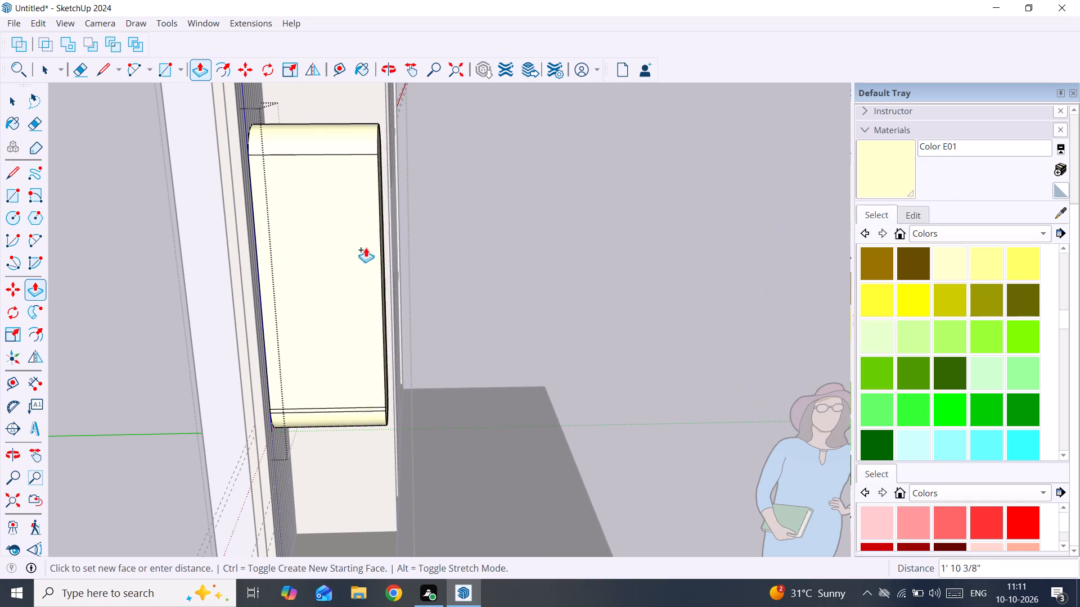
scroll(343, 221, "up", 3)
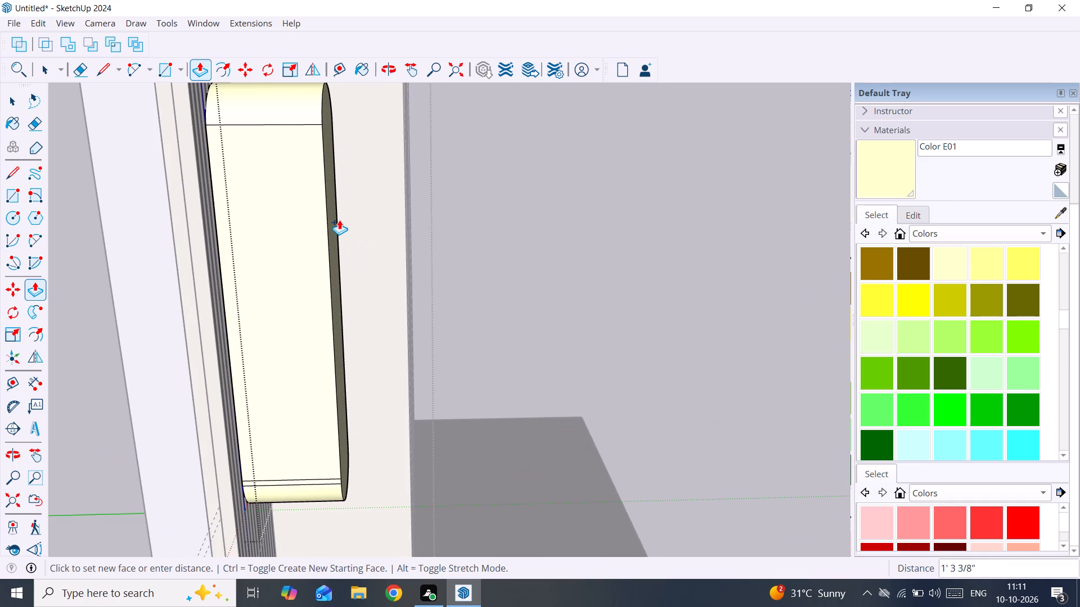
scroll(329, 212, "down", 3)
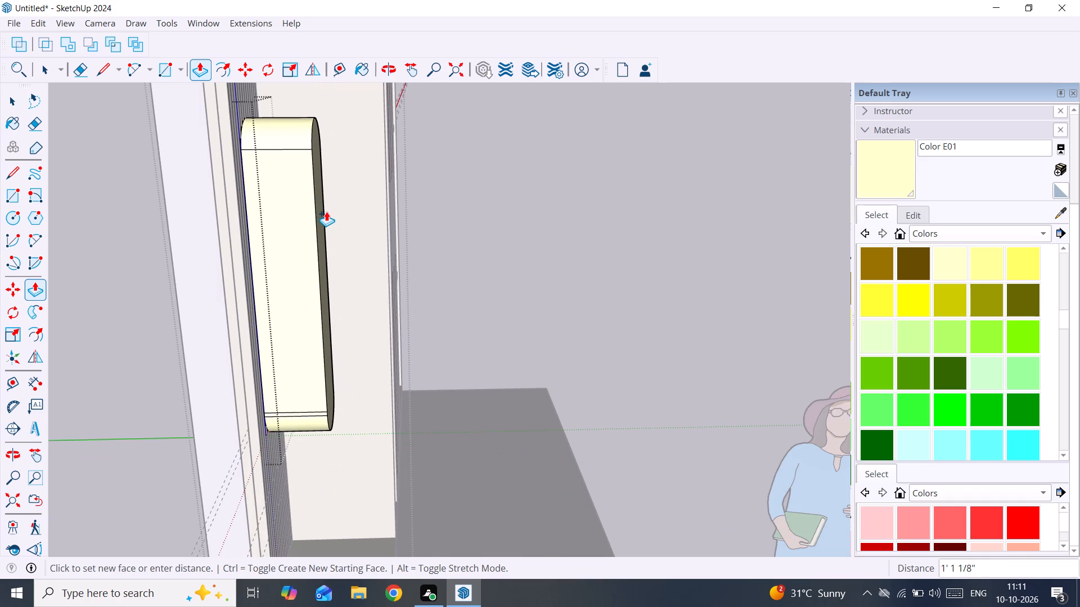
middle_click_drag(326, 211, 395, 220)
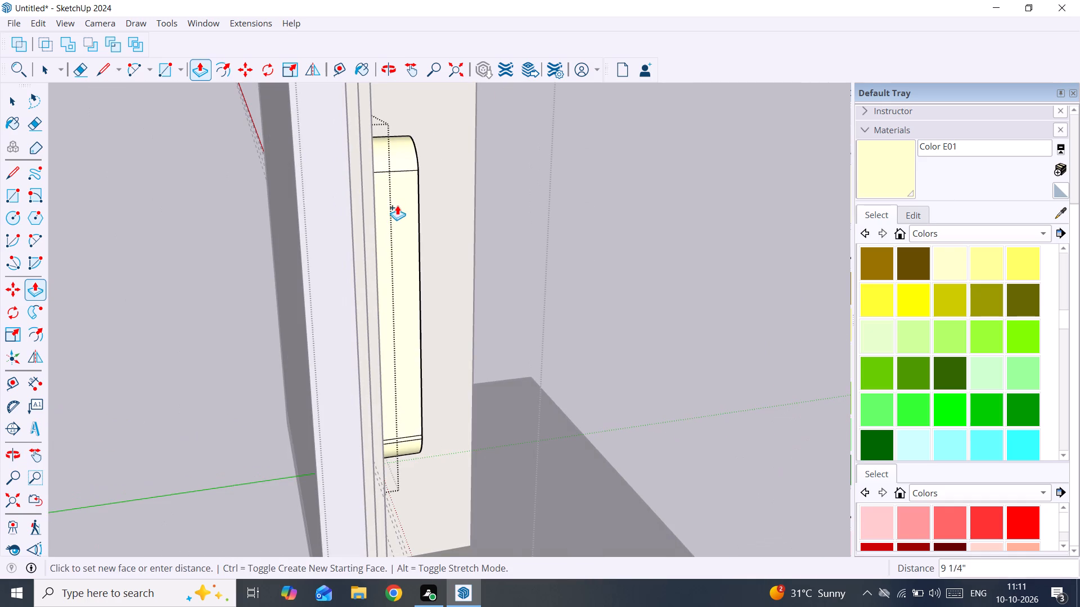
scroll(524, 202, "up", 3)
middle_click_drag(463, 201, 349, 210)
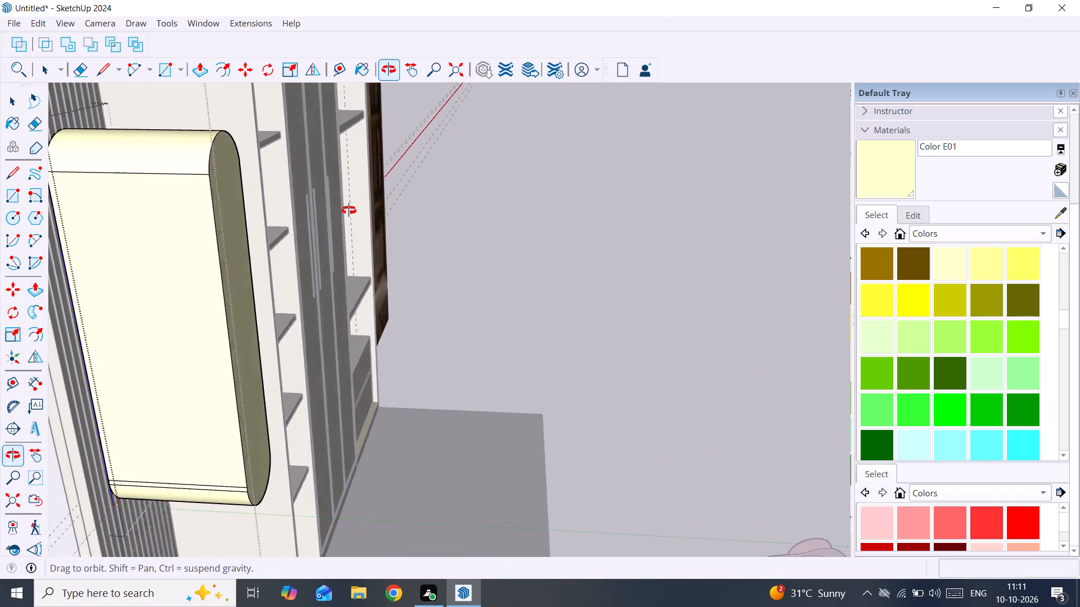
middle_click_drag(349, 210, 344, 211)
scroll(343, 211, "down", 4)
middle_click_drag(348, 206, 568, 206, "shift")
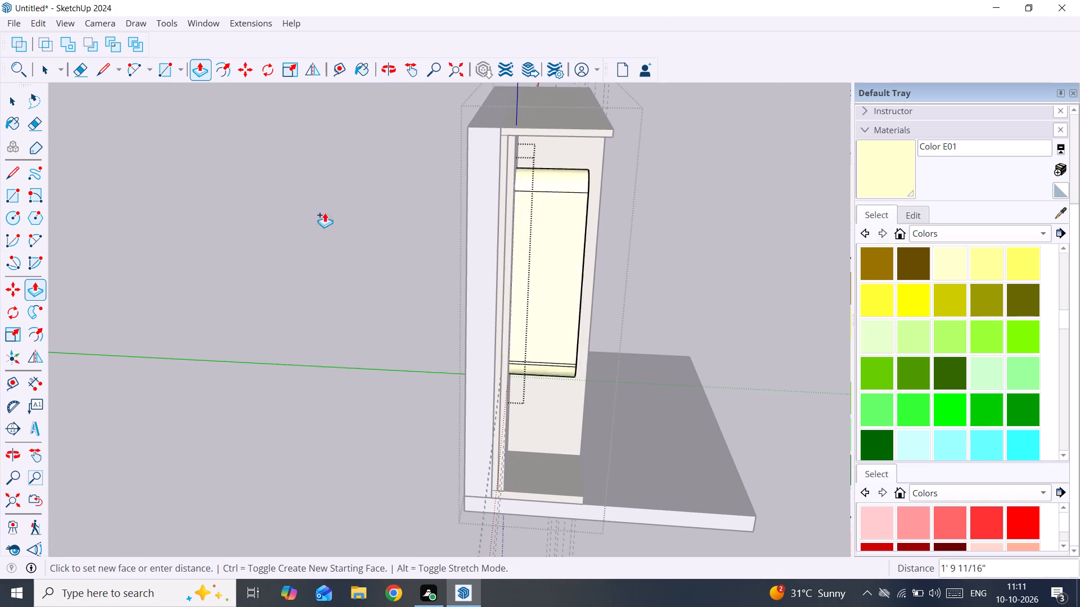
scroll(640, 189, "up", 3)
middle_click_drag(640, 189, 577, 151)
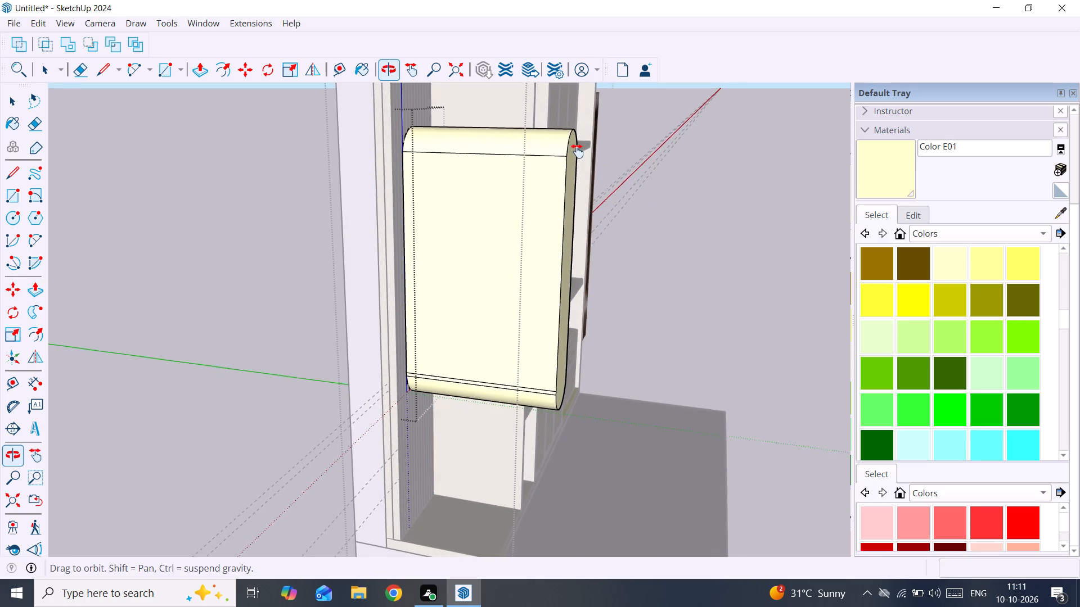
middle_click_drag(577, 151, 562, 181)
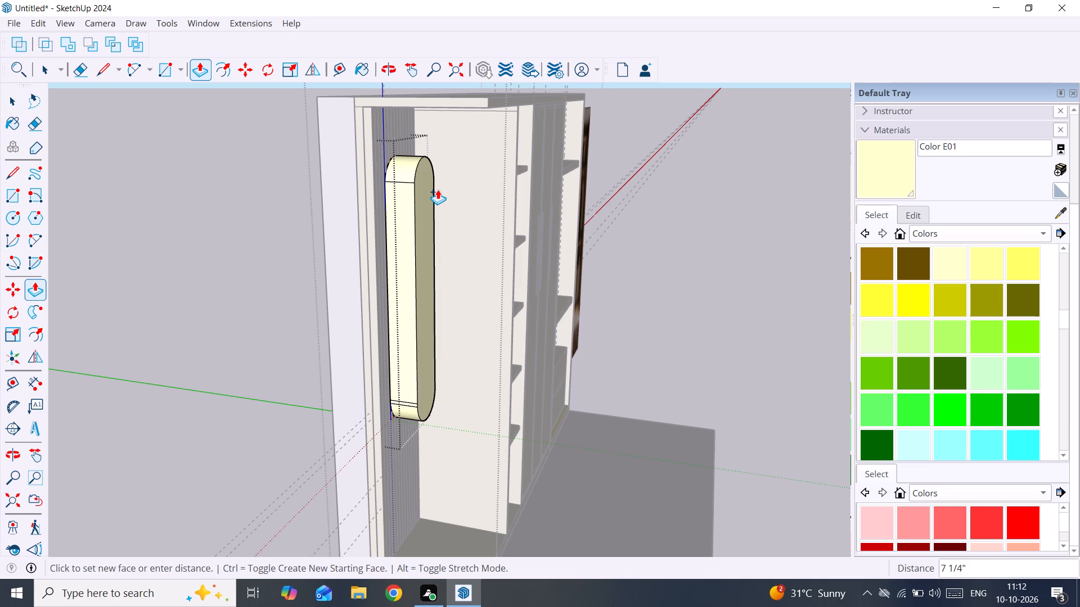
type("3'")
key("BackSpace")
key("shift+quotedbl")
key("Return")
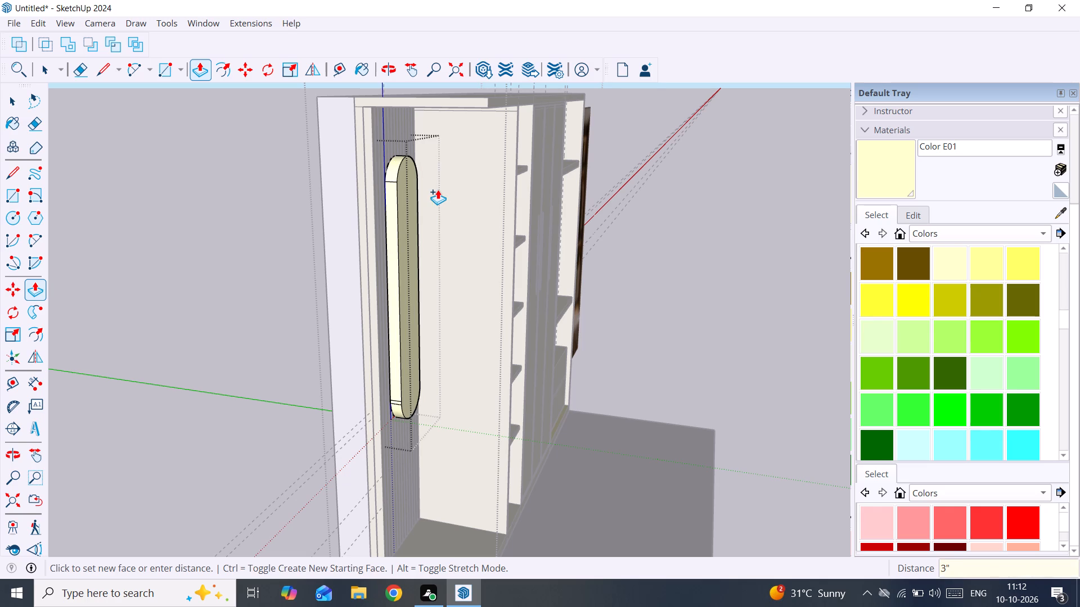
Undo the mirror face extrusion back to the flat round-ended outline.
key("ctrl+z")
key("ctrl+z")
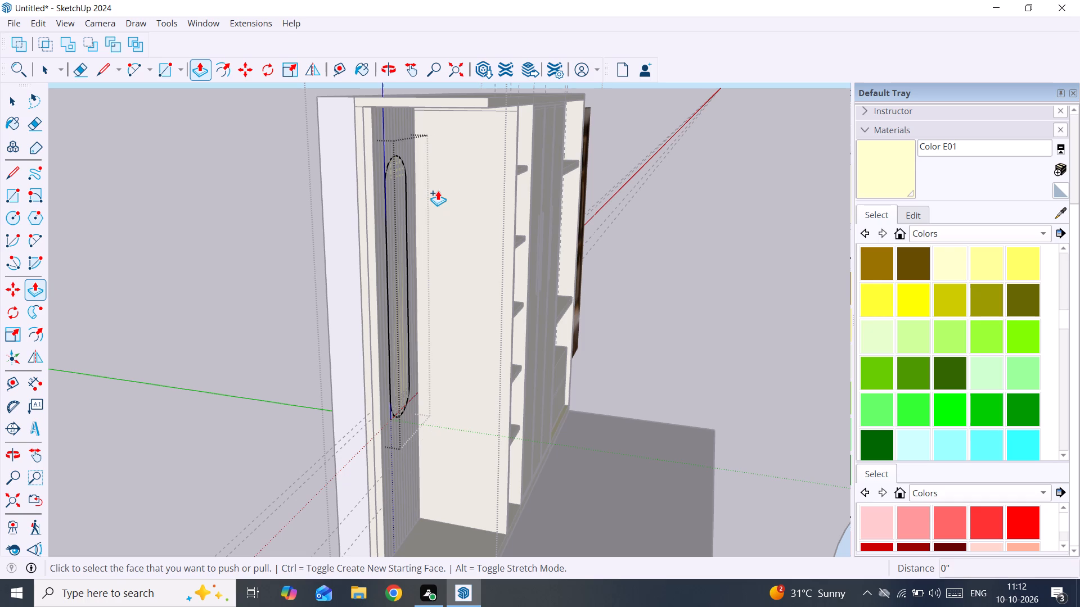
Reopen the mirror group on the slatted panel and extrude its round-ended face 1" outward.
key("space")
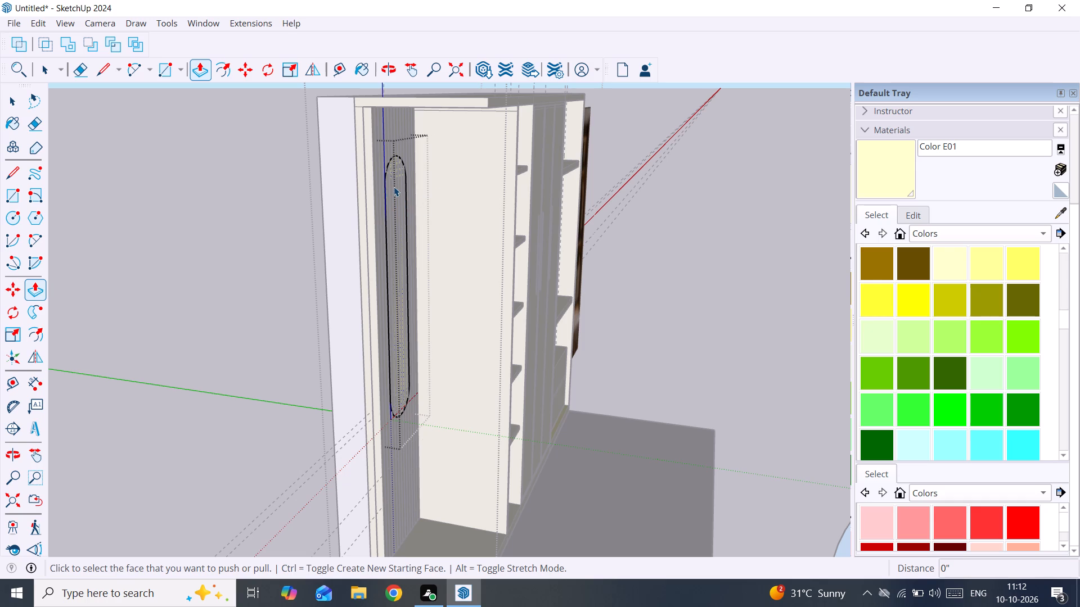
left_click(394, 187)
double_click(394, 187)
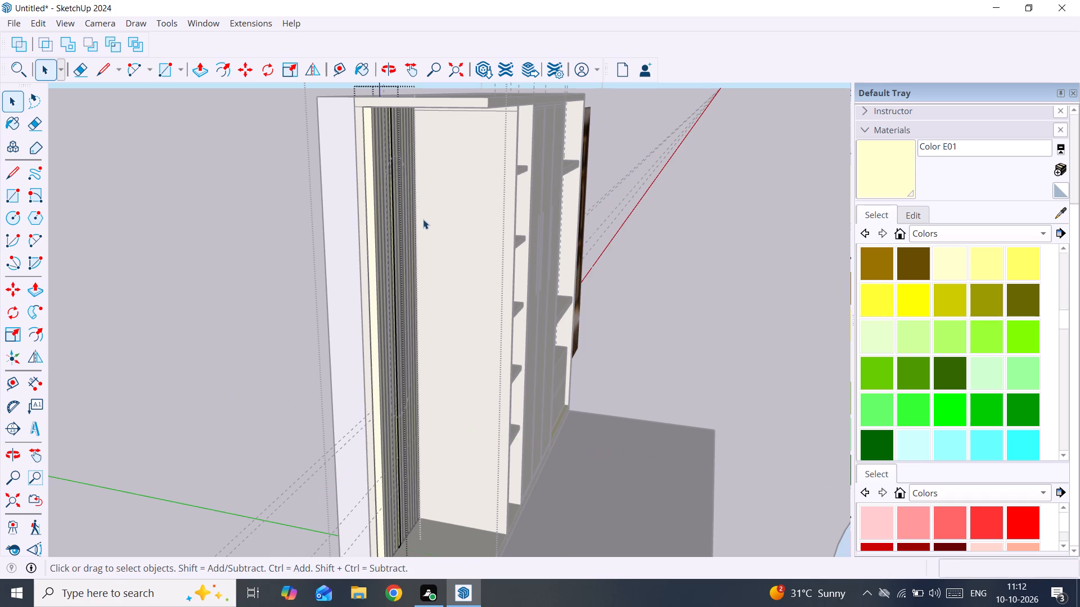
middle_click_drag(424, 219, 264, 247)
left_click(167, 230)
left_click(282, 184)
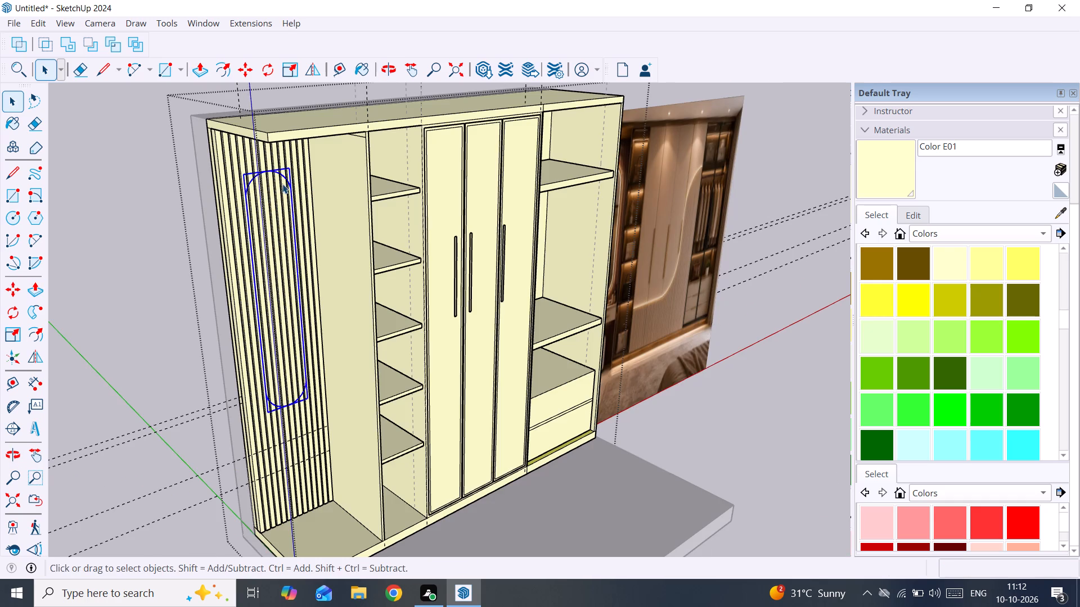
triple_click(282, 184)
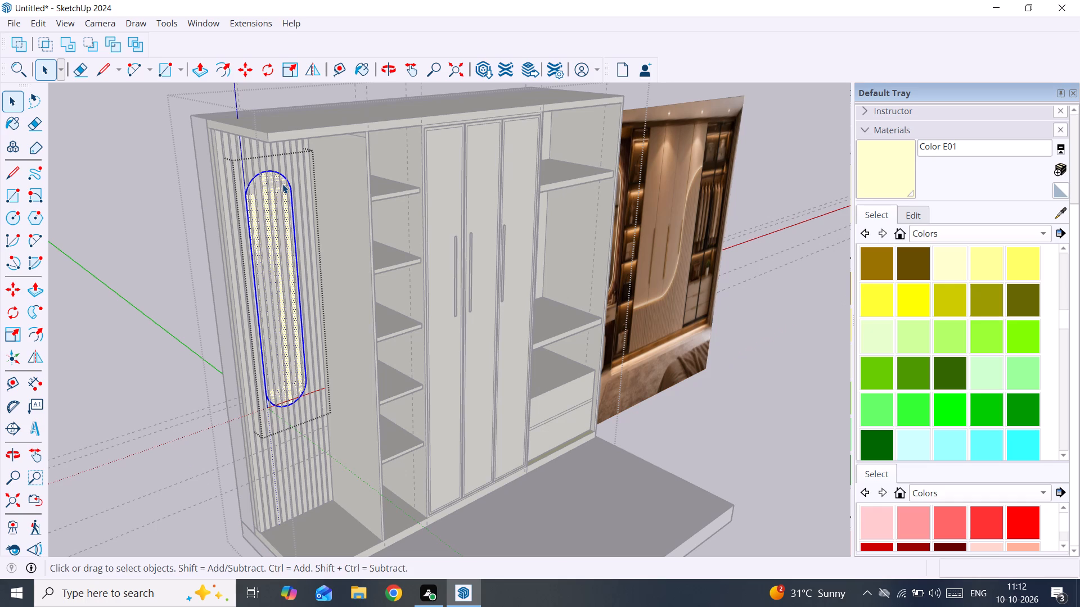
key("p")
left_click(282, 184)
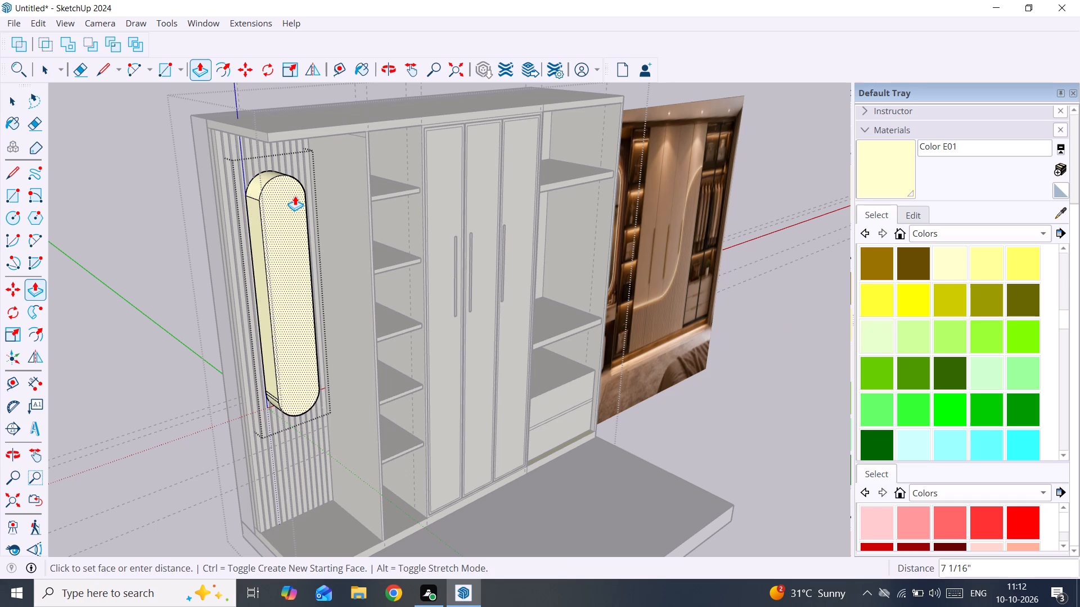
type("1\"")
key("Return")
key("space")
Extrude the mirror's front face a further 0.6" as a separate layer in front of the first thickness.
scroll(295, 196, "up", 6)
middle_click_drag(255, 204, 361, 234)
left_click(476, 270)
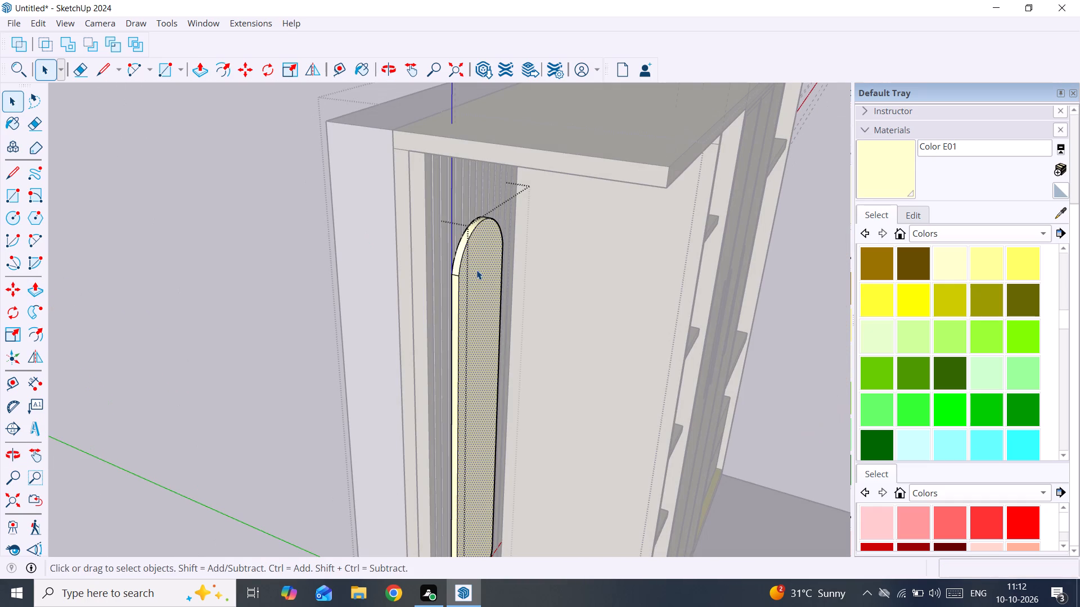
key("p")
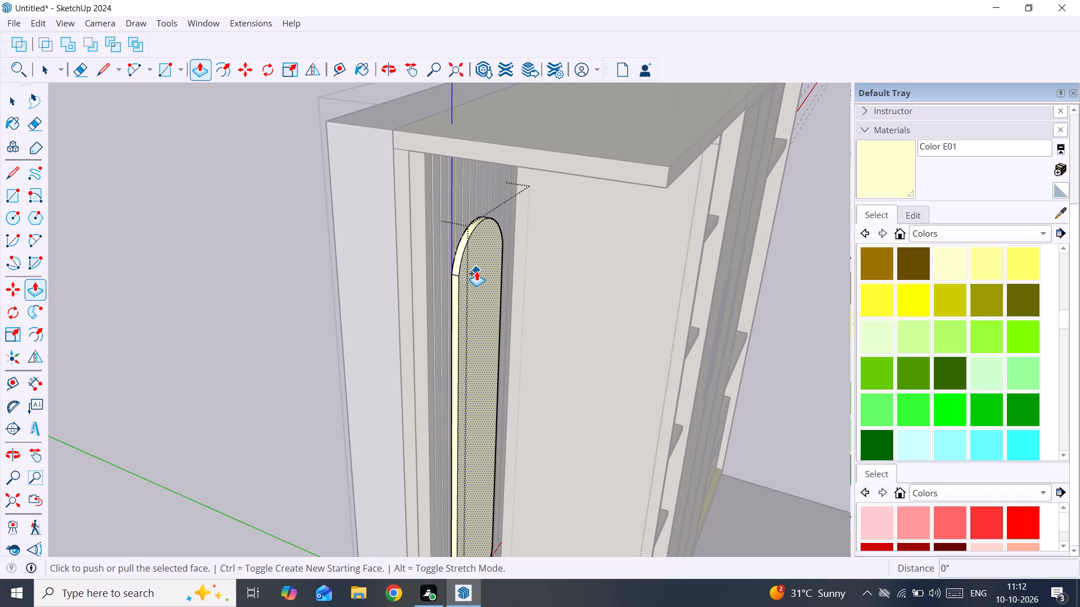
left_click(476, 271)
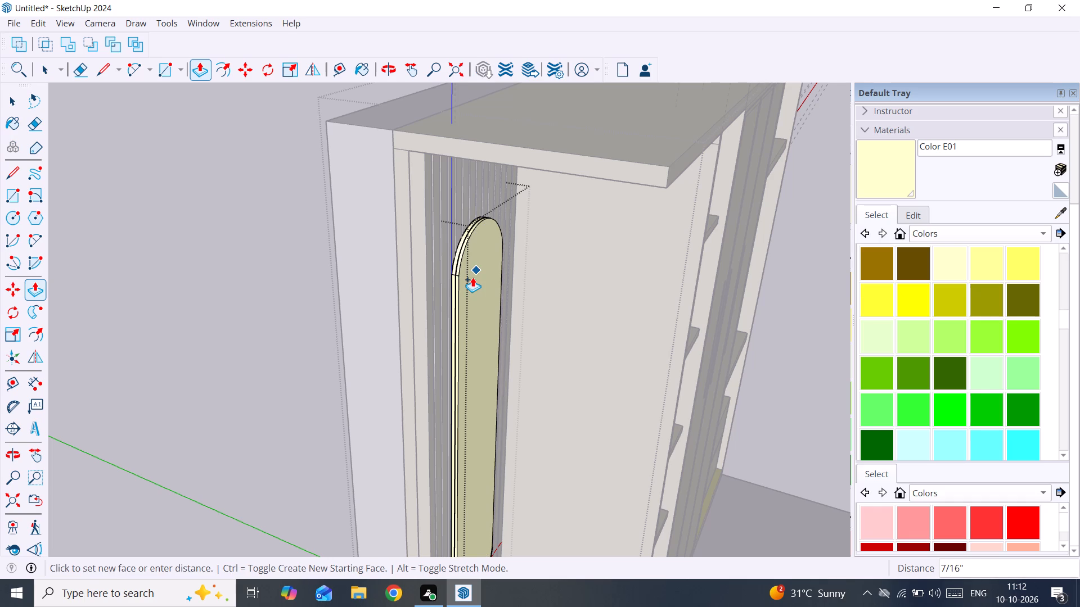
type("6\"")
key("BackSpace")
key("BackSpace")
type(".6\"")
key("Return")
key("space")
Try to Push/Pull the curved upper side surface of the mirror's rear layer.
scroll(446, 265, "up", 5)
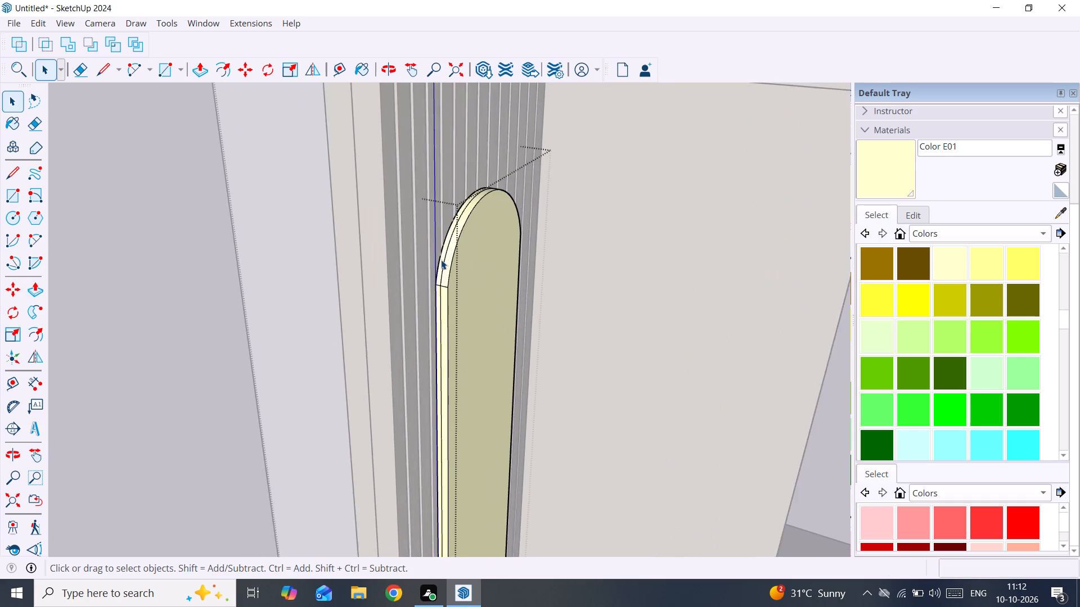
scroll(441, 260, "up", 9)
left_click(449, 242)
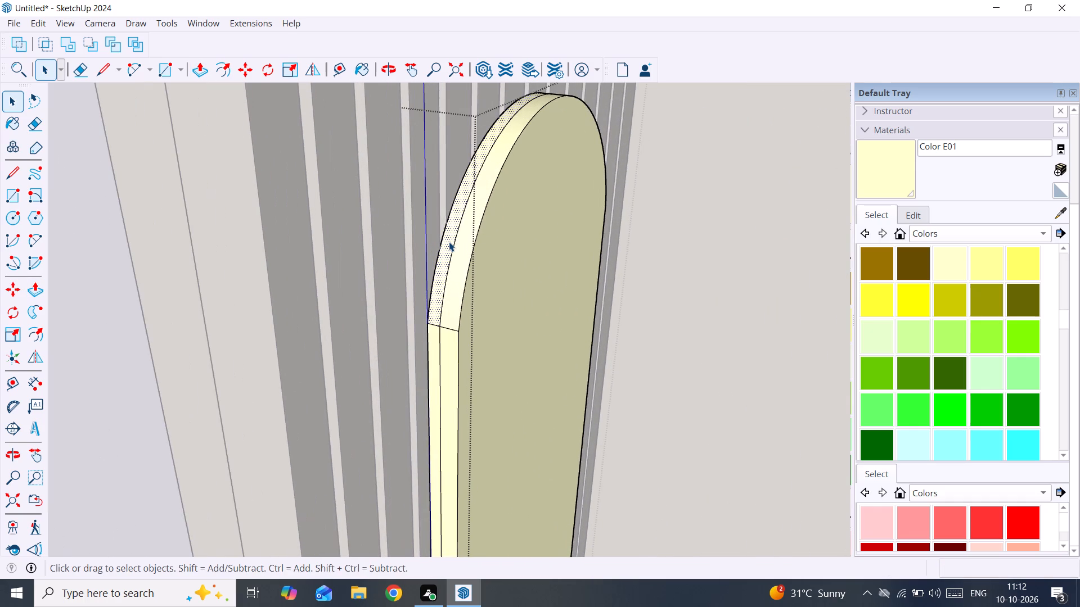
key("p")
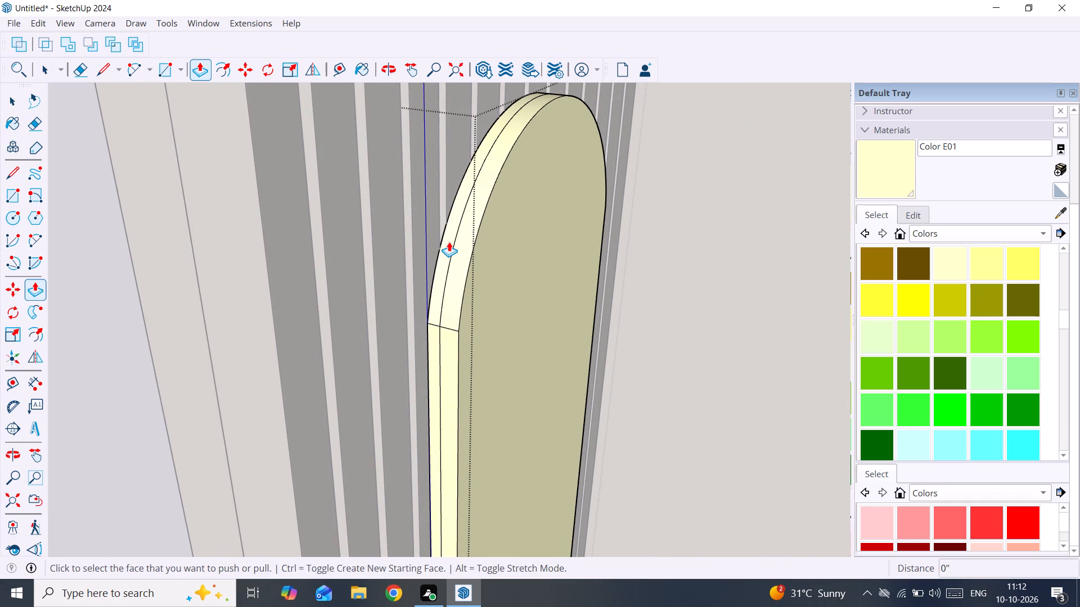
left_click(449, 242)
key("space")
Hide the short seam edge where the rear layer's curved upper side meets its straight long side.
scroll(435, 327, "up", 4)
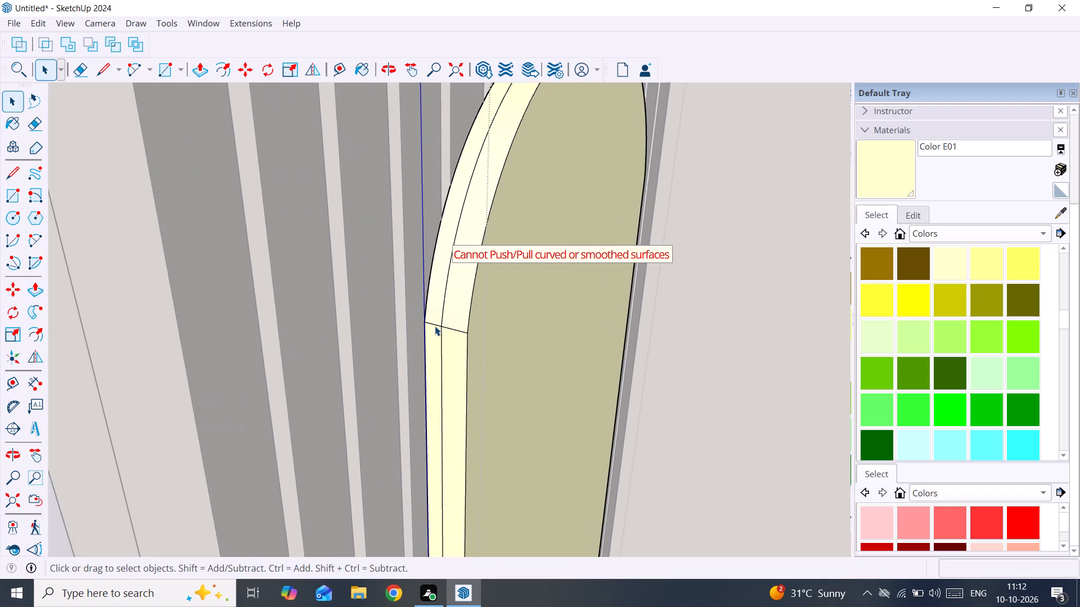
scroll(435, 326, "up", 8)
left_click(434, 313)
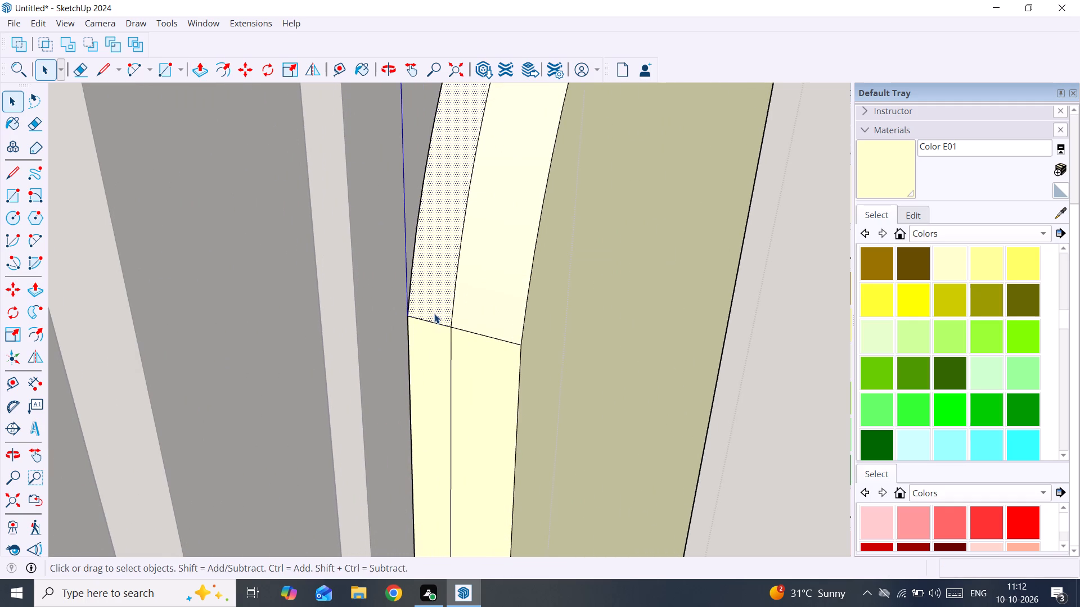
left_click(435, 320)
left_click(436, 323)
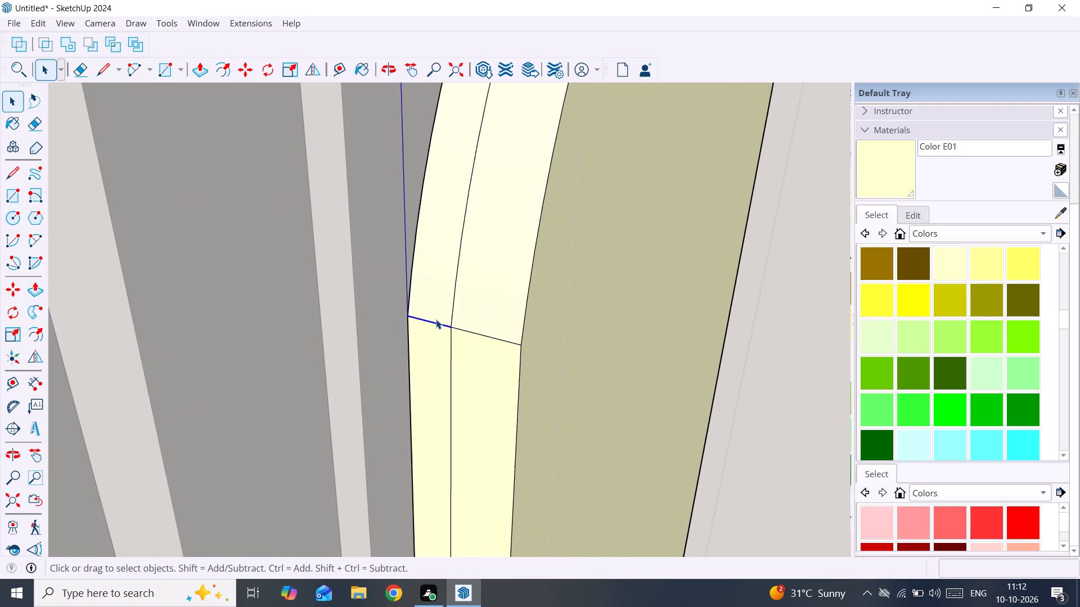
key("e")
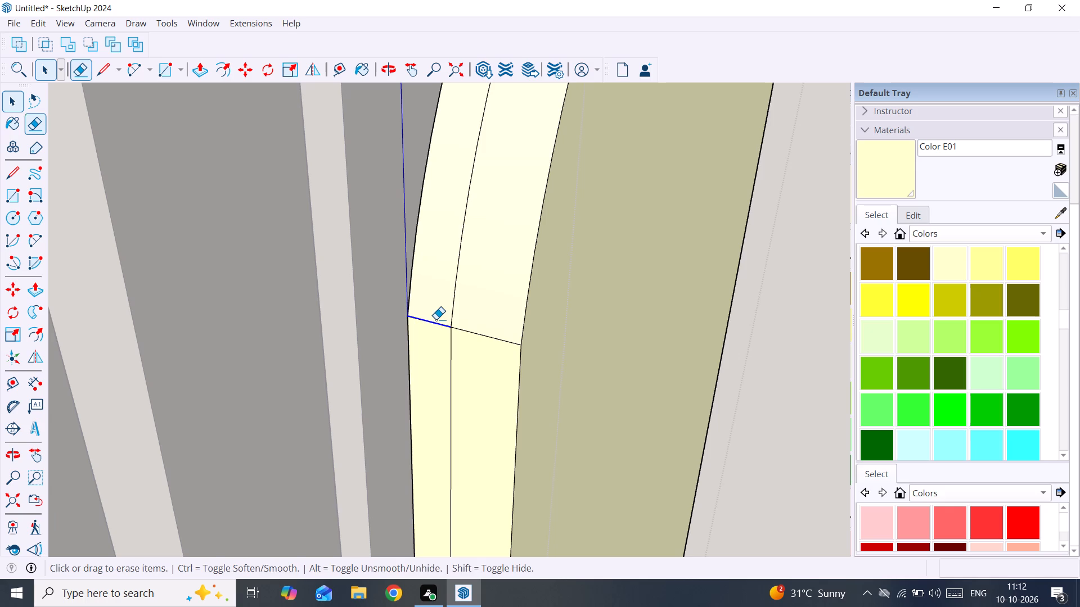
left_click_drag(436, 319, 434, 329, "shift")
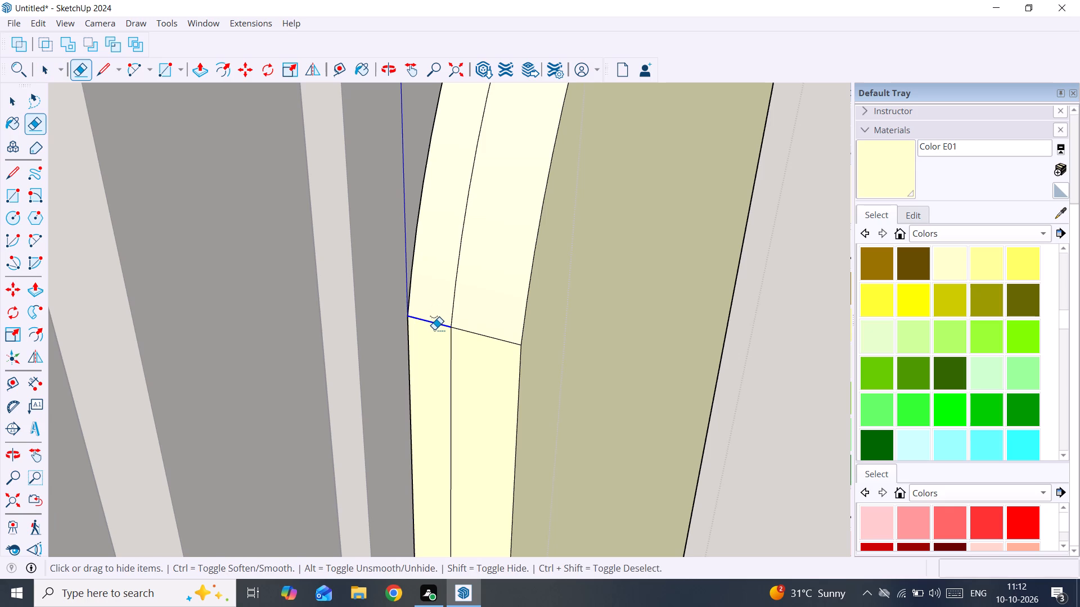
left_click_drag(434, 329, 434, 333, "shift")
key("space")
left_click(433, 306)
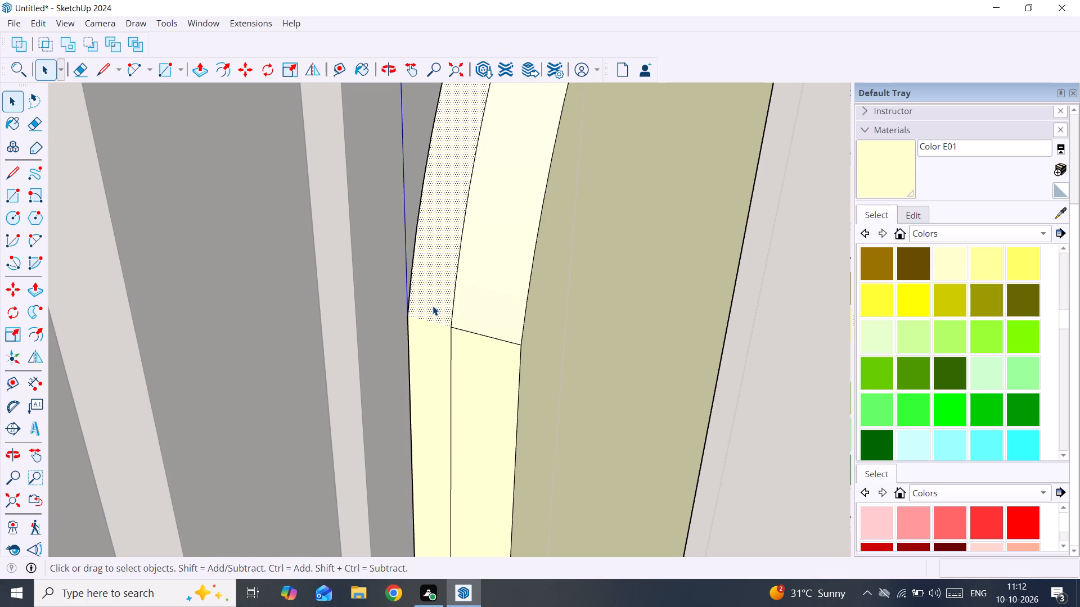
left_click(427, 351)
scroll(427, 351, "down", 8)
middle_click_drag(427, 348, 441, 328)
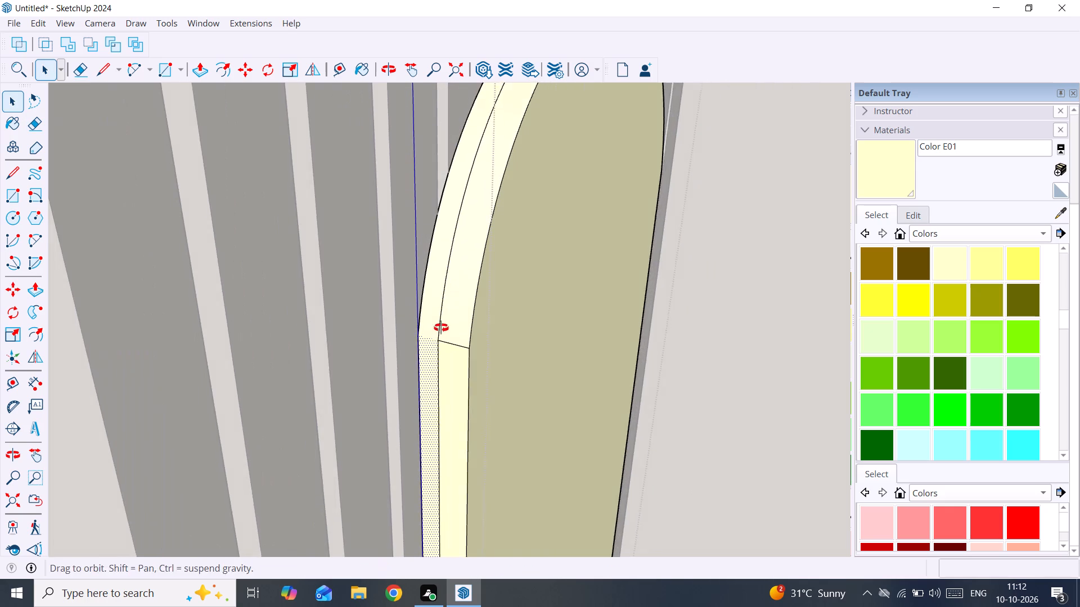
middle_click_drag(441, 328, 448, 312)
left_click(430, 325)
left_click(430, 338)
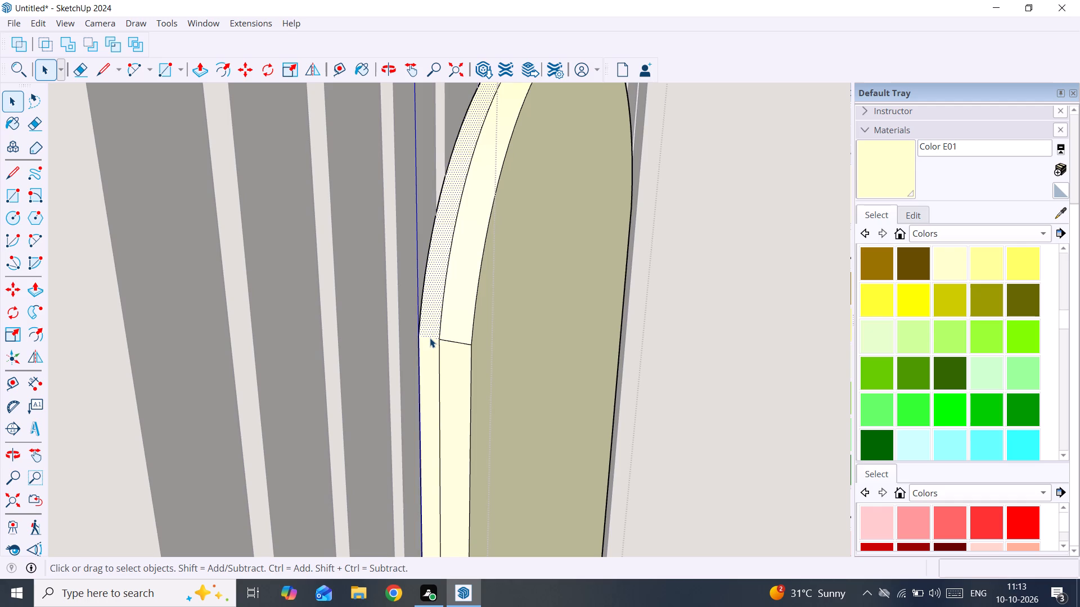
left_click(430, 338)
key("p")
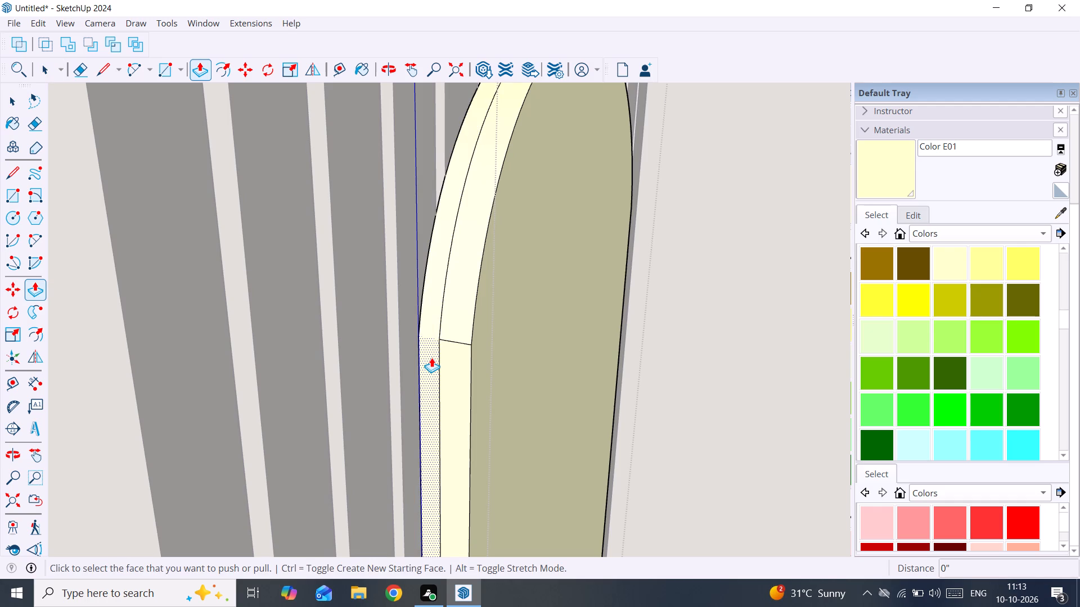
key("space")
Paint the round-ended mirror's front face with Mirror 01 from the Glass and Mirrors materials and close its group.
scroll(506, 323, "down", 10)
middle_click_drag(547, 297, 492, 301)
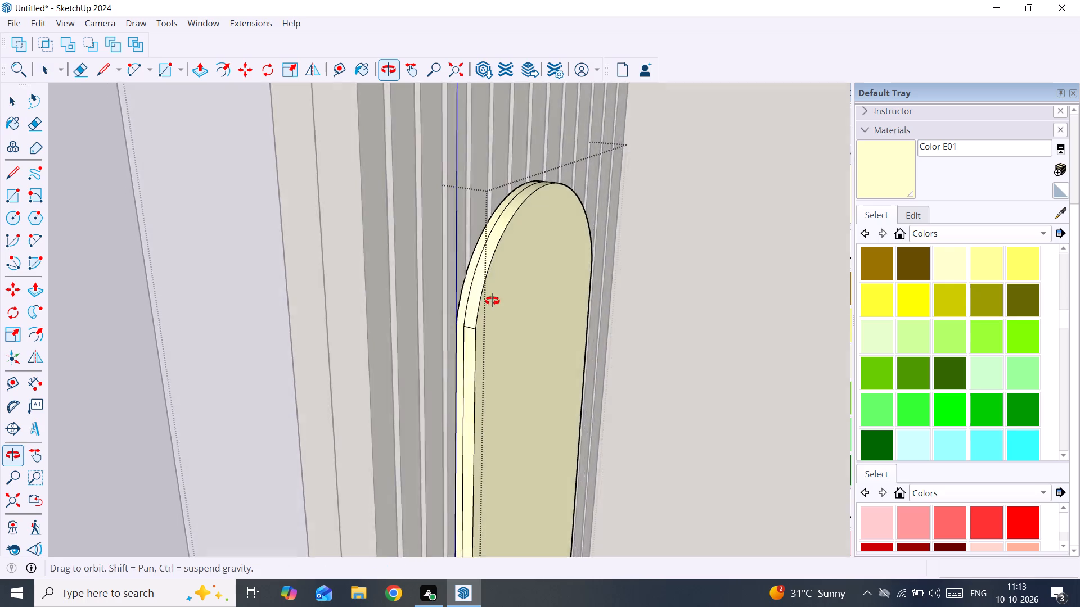
middle_click_drag(492, 301, 479, 302)
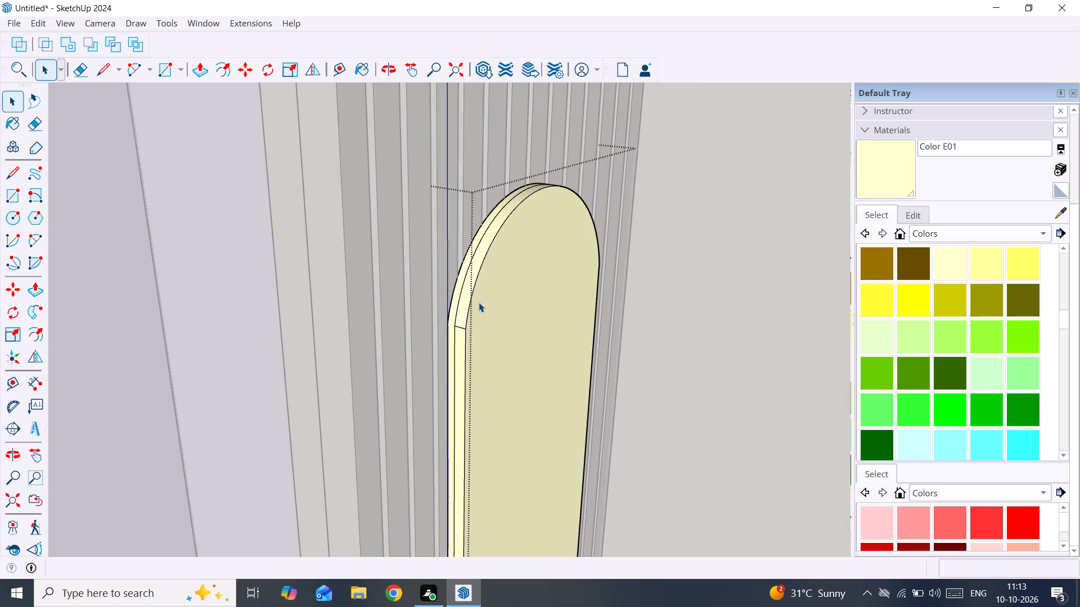
scroll(572, 298, "down", 4)
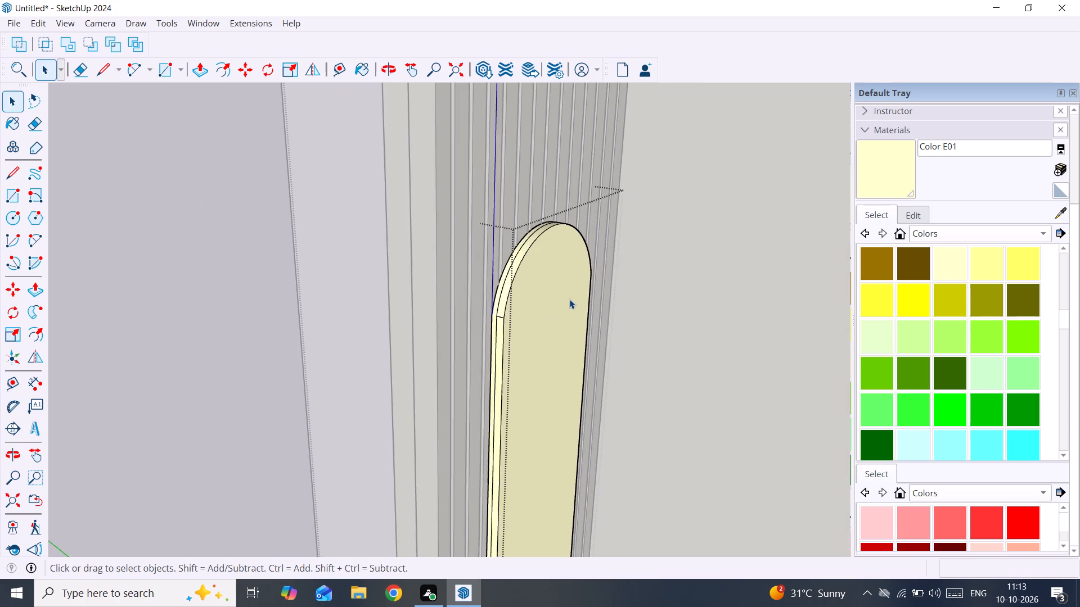
scroll(564, 300, "down", 2)
middle_click_drag(558, 302, 413, 260)
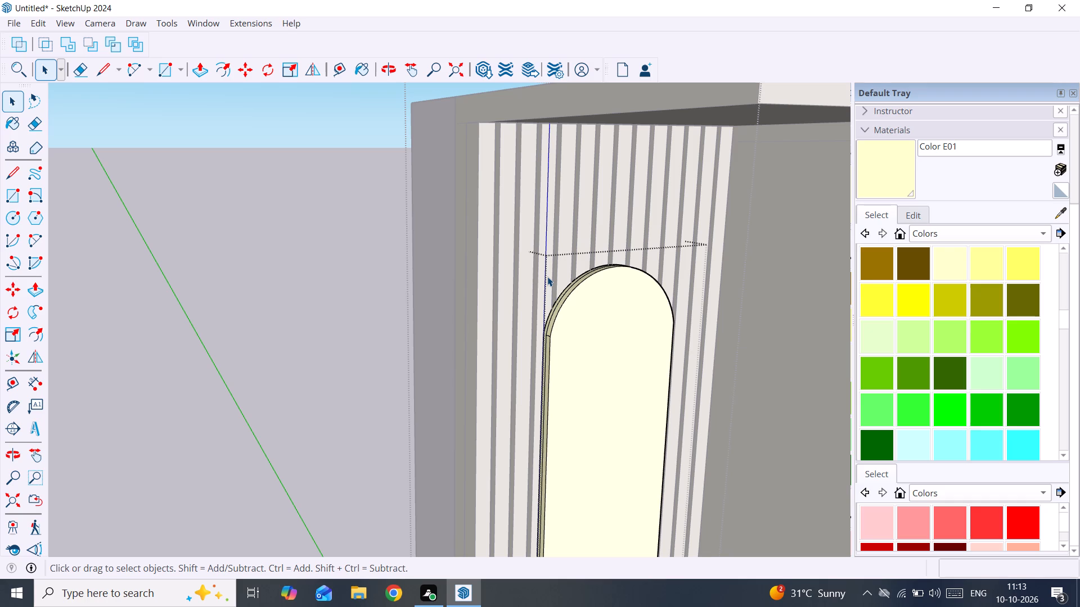
scroll(628, 284, "down", 7)
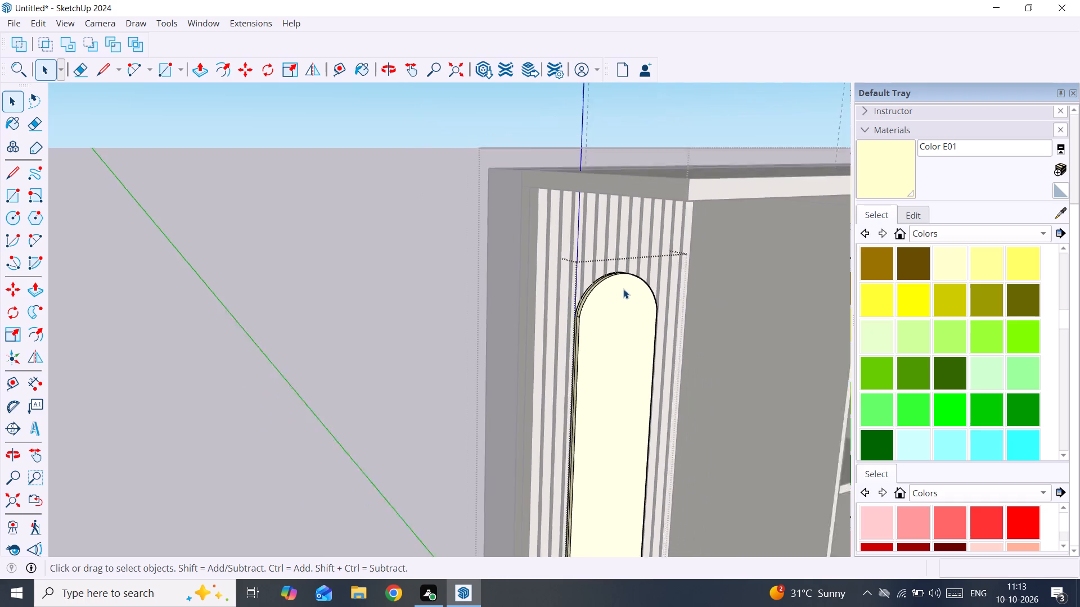
scroll(623, 289, "down", 1)
middle_click_drag(623, 289, 375, 133, "shift")
scroll(375, 133, "down", 1, "shift")
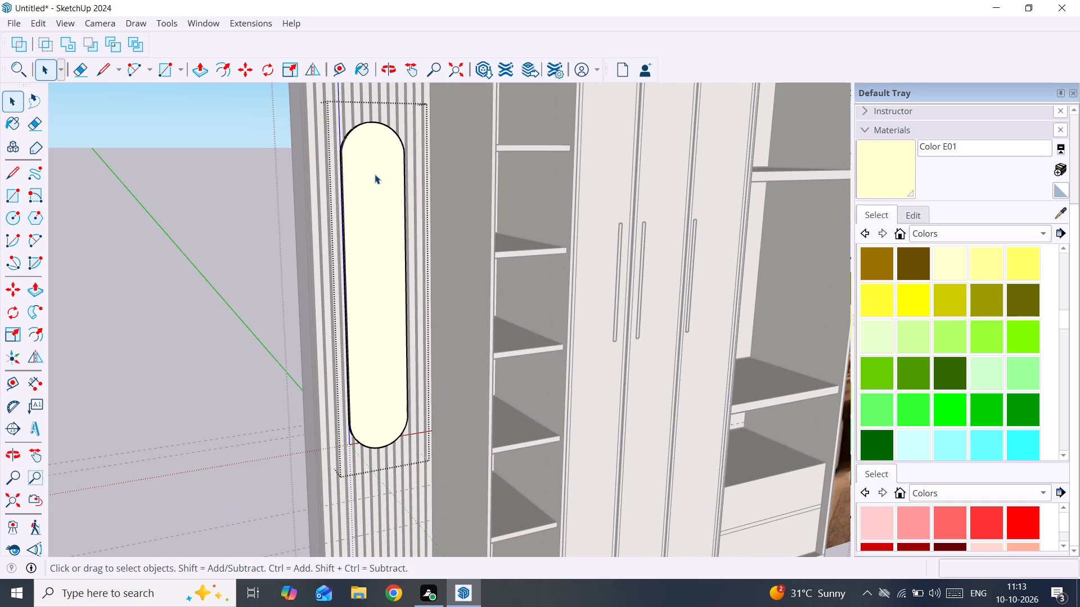
key("space")
scroll(375, 179, "up", 4)
left_click(375, 179)
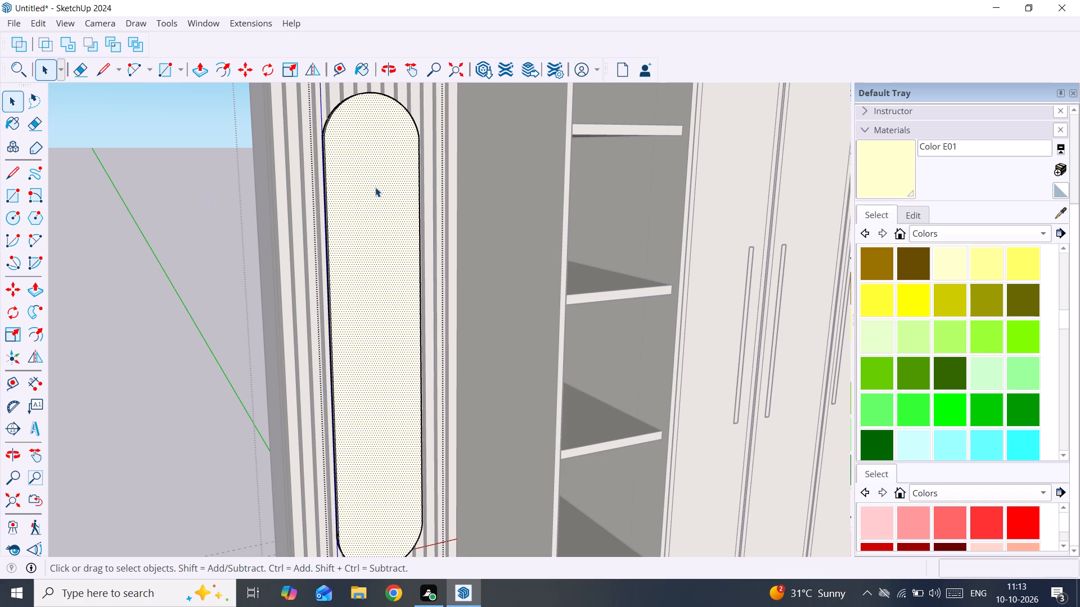
scroll(375, 187, "down", 7)
scroll(987, 299, "down", 1)
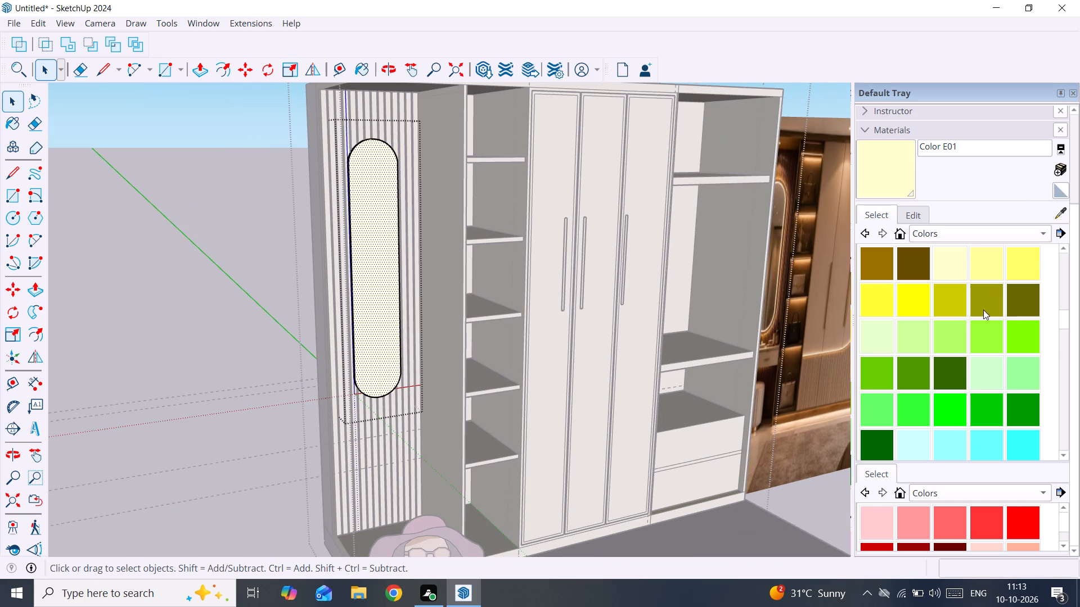
scroll(983, 310, "down", 2)
left_click(1022, 237)
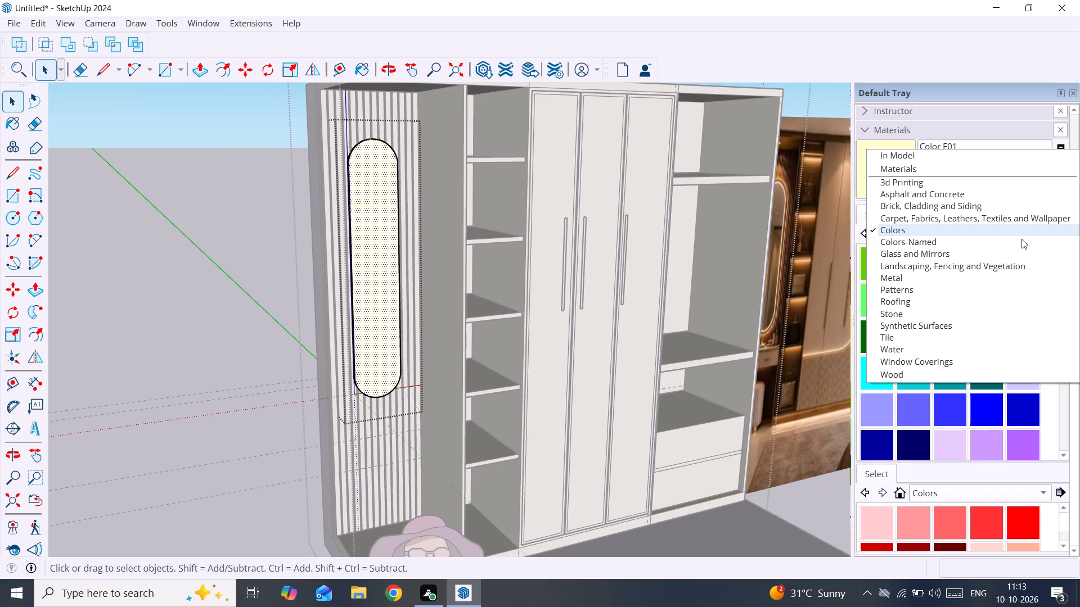
left_click(969, 255)
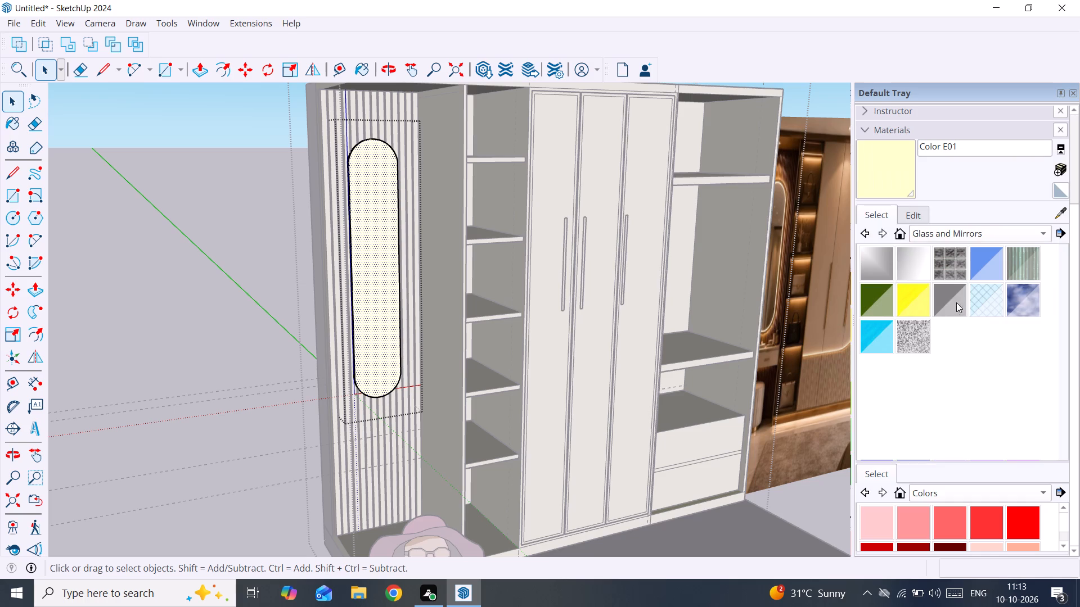
left_click(881, 256)
left_click(365, 233)
key("space")
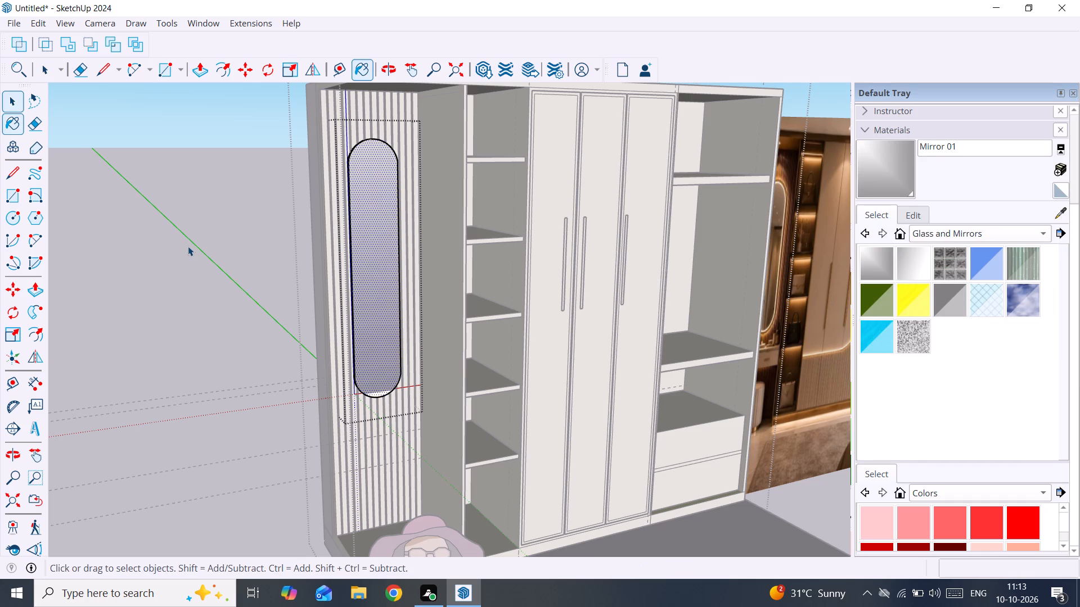
left_click(187, 246)
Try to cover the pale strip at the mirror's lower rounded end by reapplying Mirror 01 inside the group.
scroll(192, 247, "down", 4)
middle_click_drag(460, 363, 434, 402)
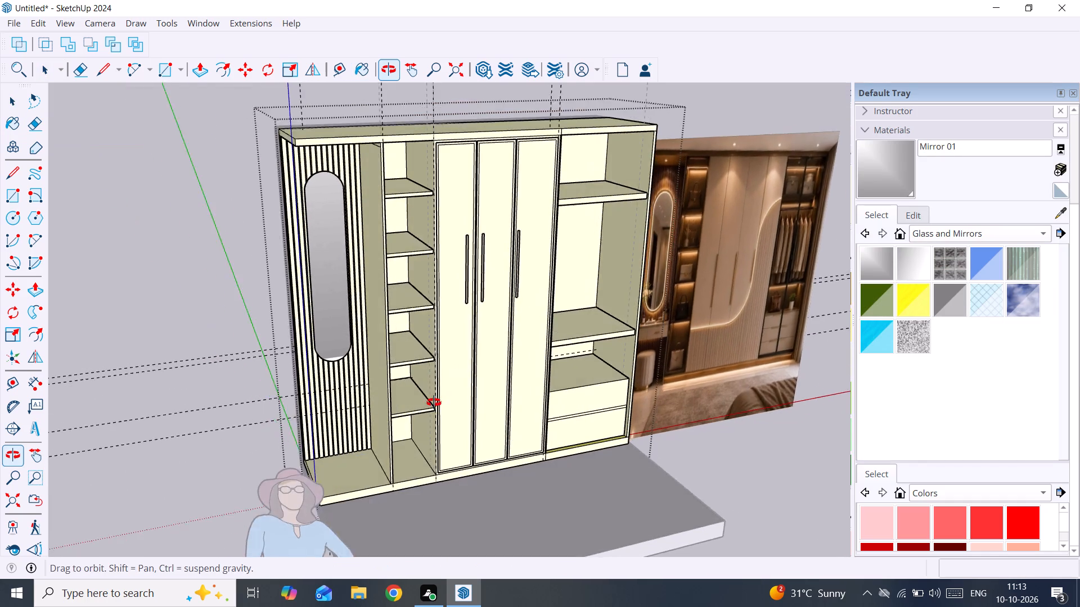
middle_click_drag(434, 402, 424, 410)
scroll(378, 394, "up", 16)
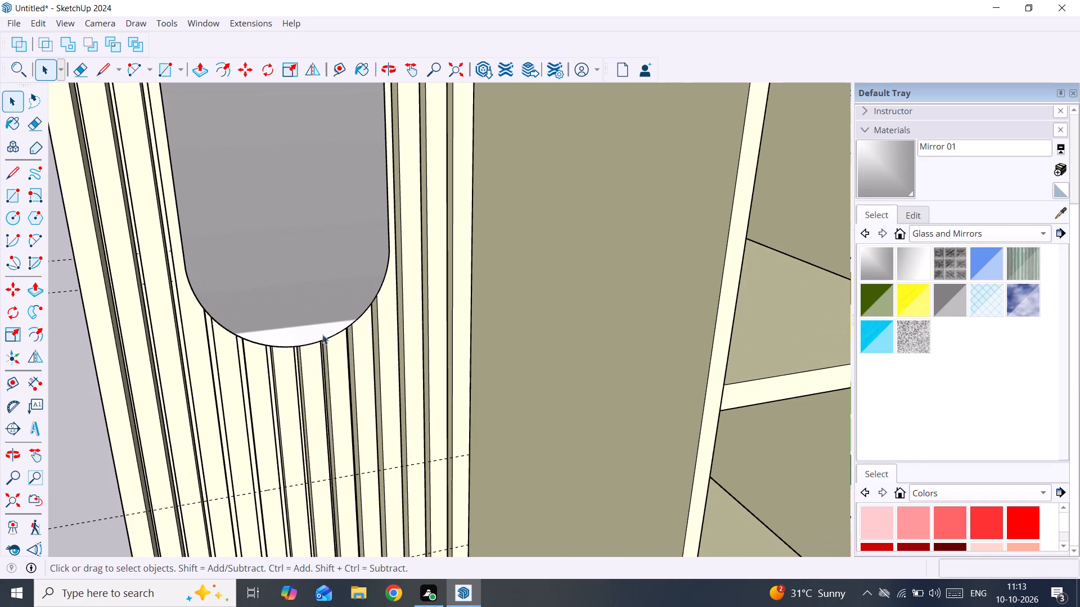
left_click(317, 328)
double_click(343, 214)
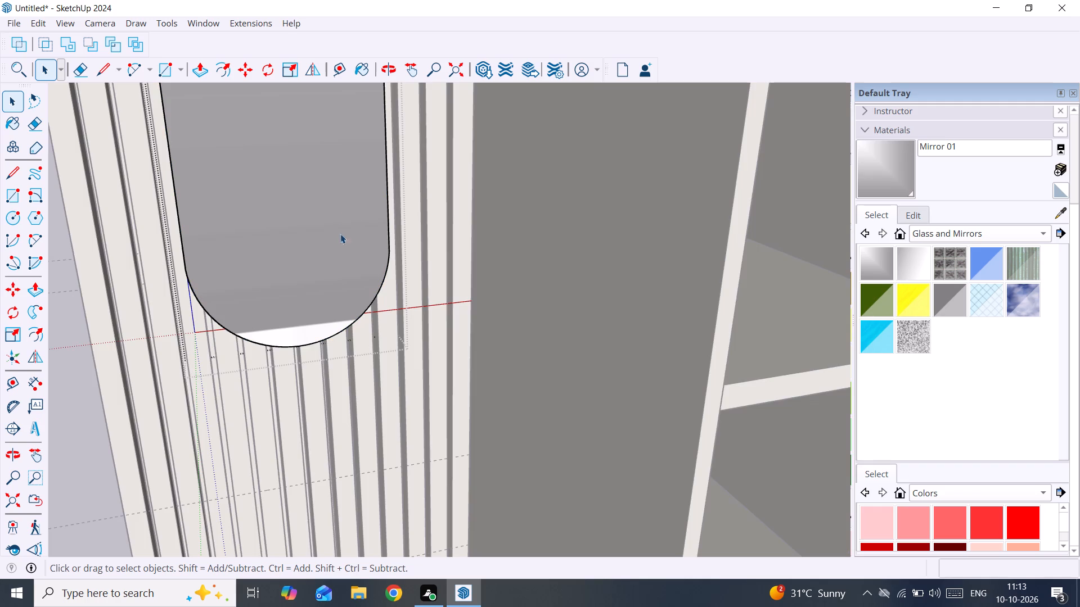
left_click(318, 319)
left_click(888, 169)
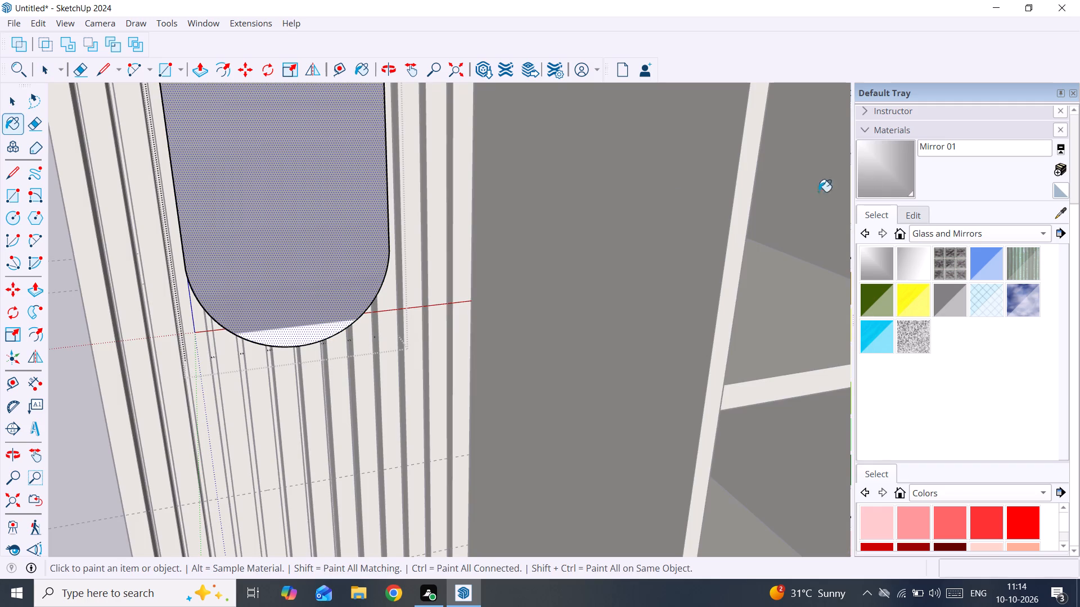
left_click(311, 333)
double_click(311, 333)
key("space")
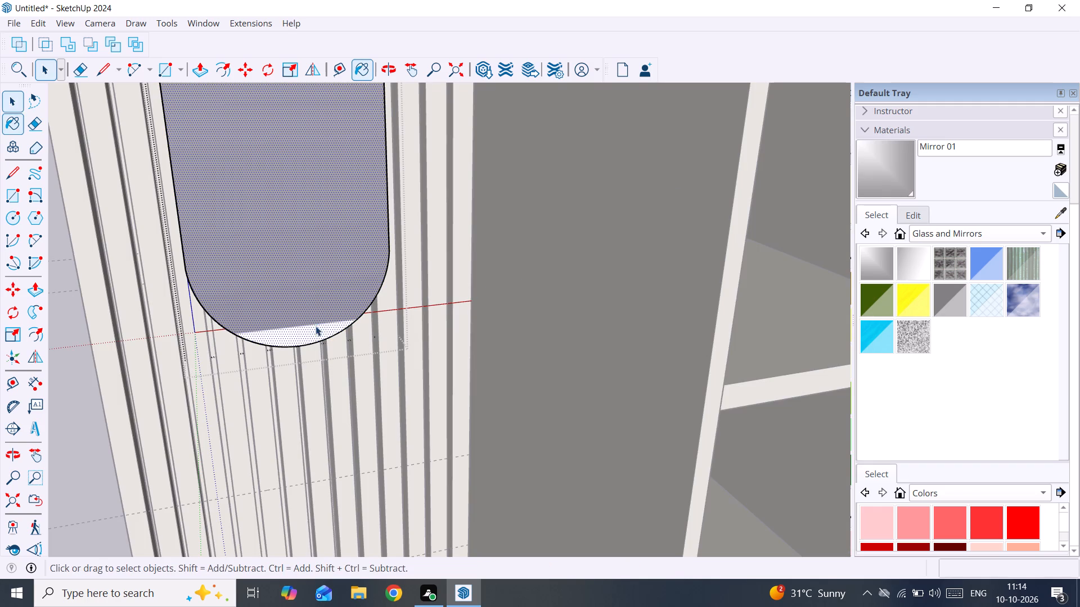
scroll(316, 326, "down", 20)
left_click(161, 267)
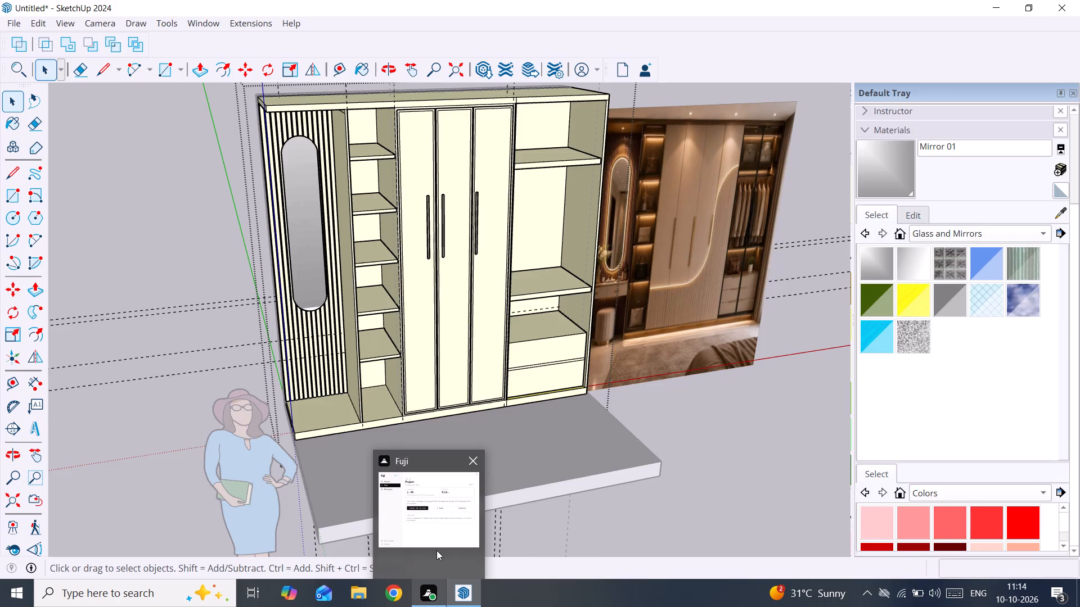
Draw a rectangle about 1' 5/16" by 2' 11/16" across the full width of the slatted panel below the mirror.
scroll(388, 302, "up", 3)
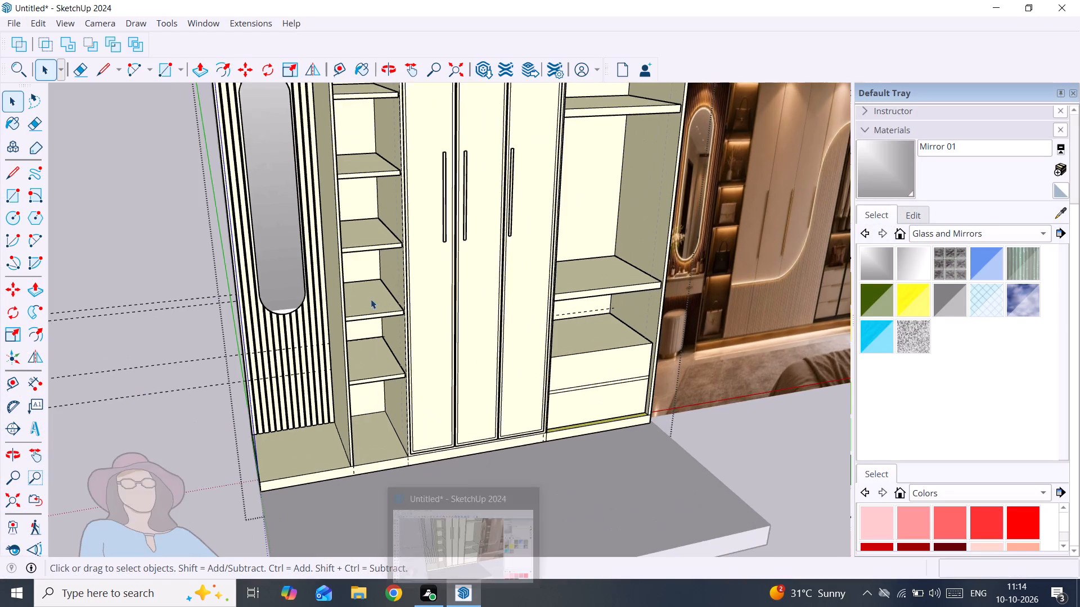
scroll(345, 298, "up", 1)
middle_click_drag(345, 298, 338, 255)
scroll(285, 357, "up", 7)
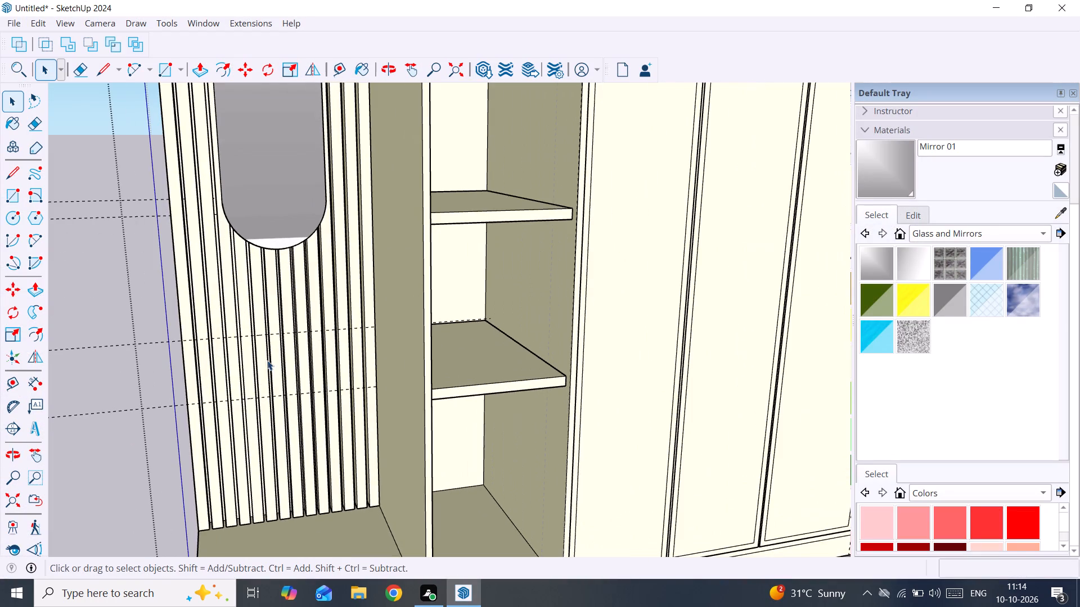
key("r")
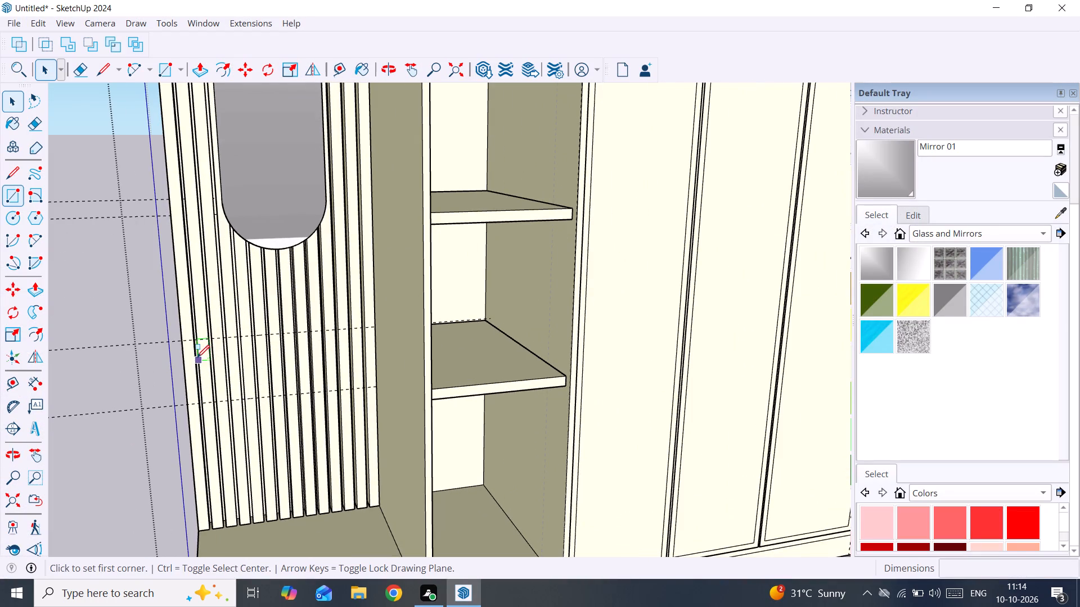
left_click(183, 311)
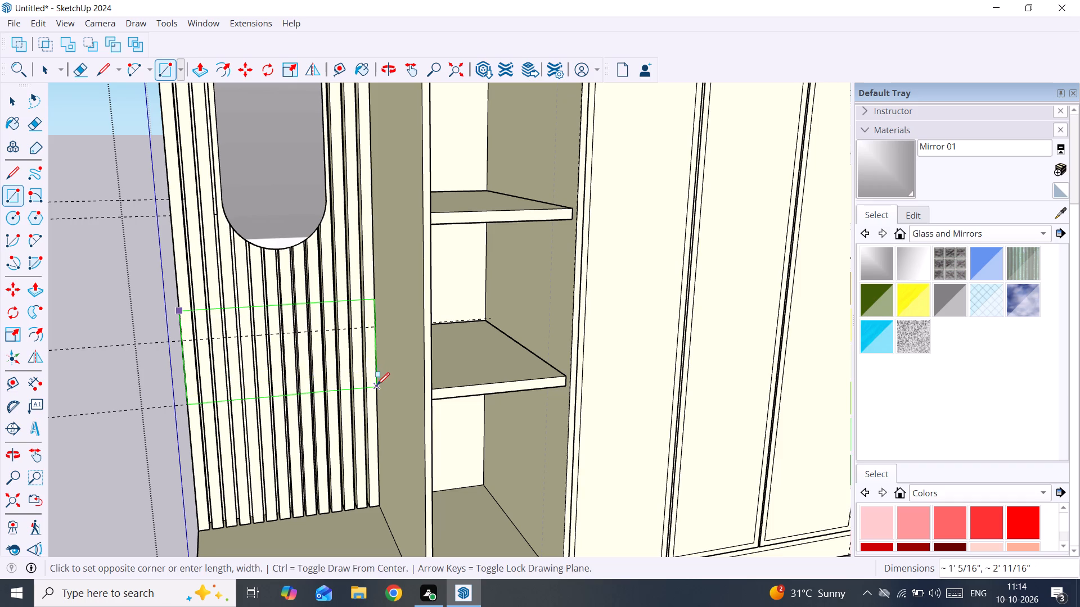
left_click(377, 385)
Group the rectangle's face and edges below the mirror.
key("space")
double_click(361, 331)
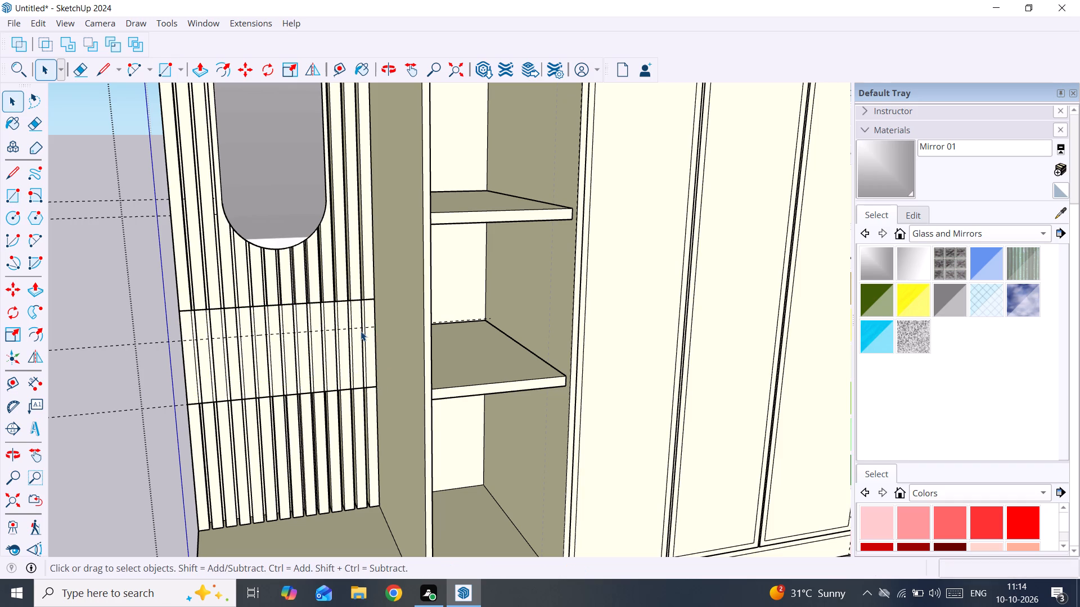
left_click(268, 334)
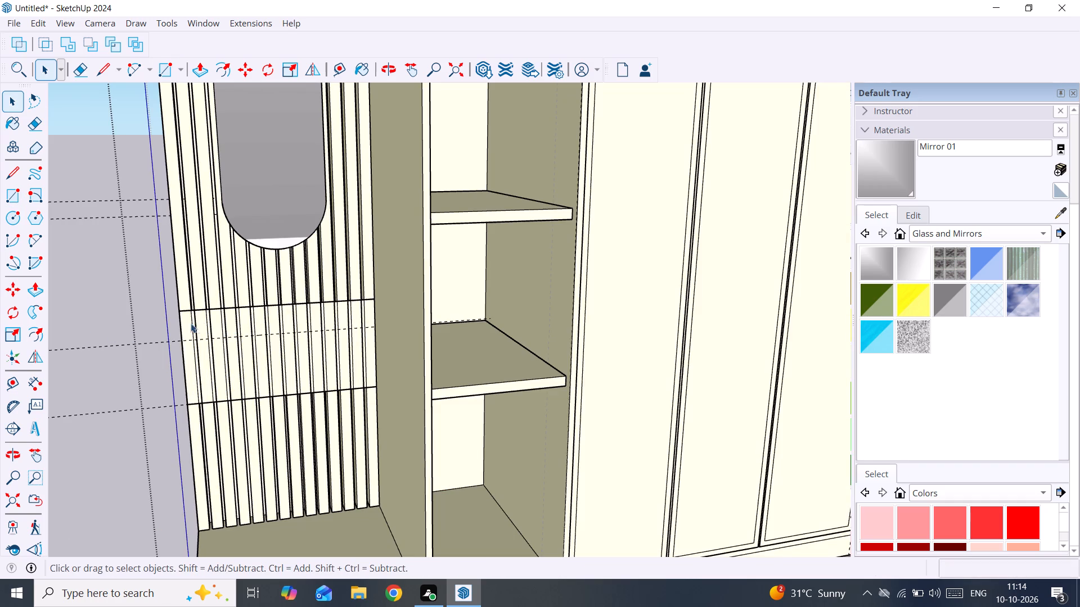
left_click(186, 319)
double_click(186, 319)
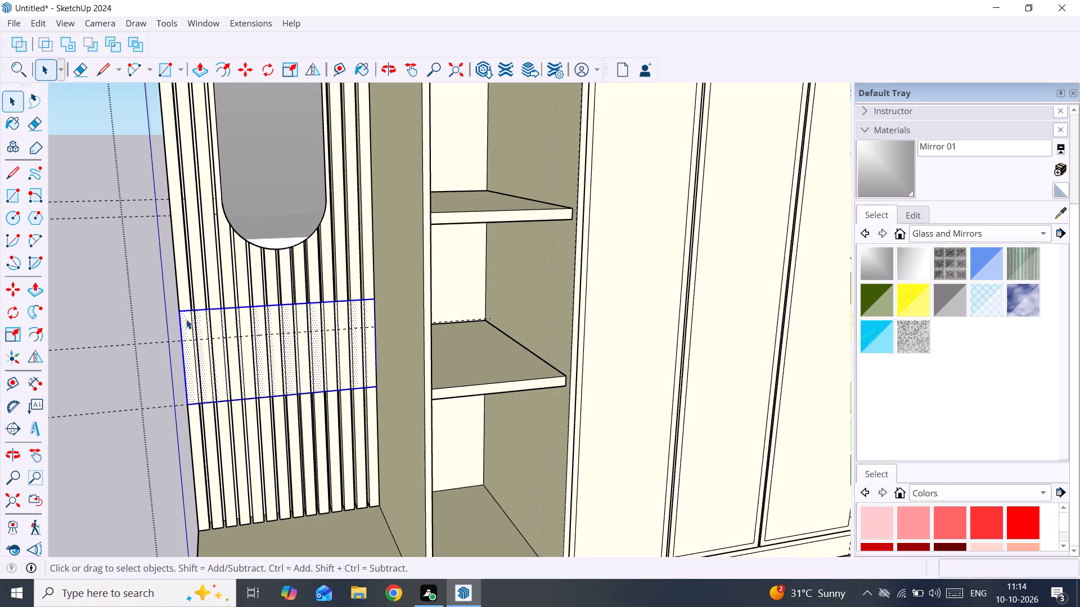
right_click(186, 319)
left_click(267, 451)
Open the rectangle's group and extrude its face 1' outward from the slatted panel.
double_click(218, 350)
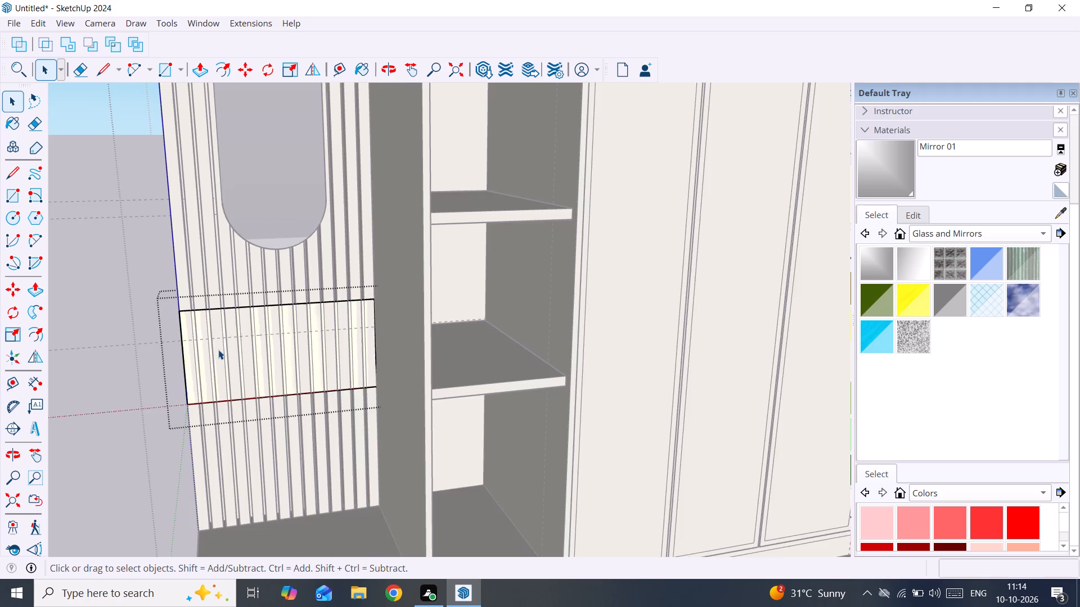
scroll(218, 347, "up", 3)
left_click(241, 326)
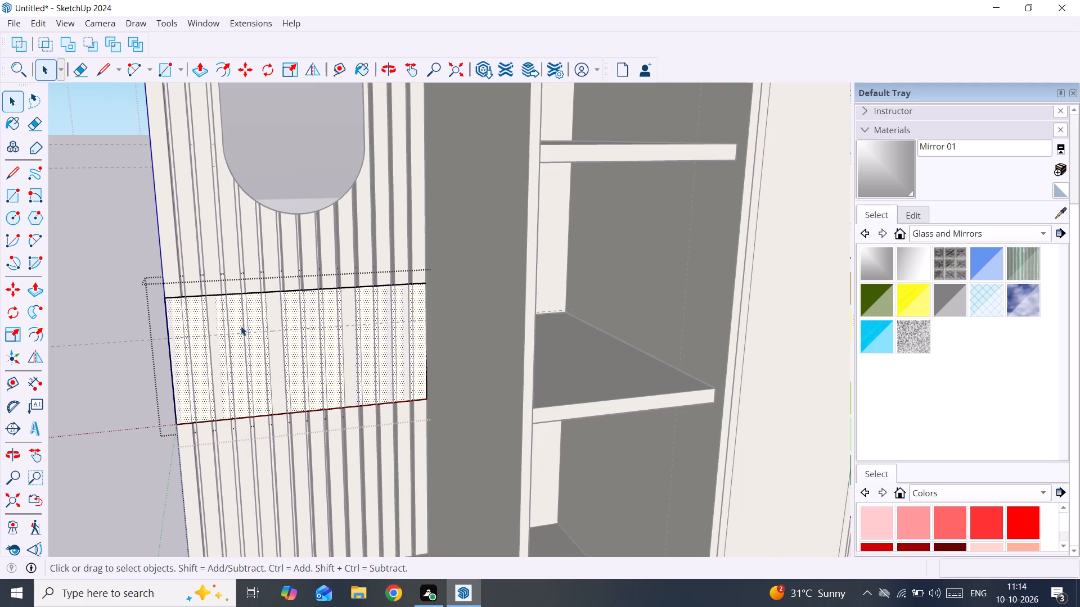
key("p")
left_click(241, 326)
scroll(298, 354, "down", 3)
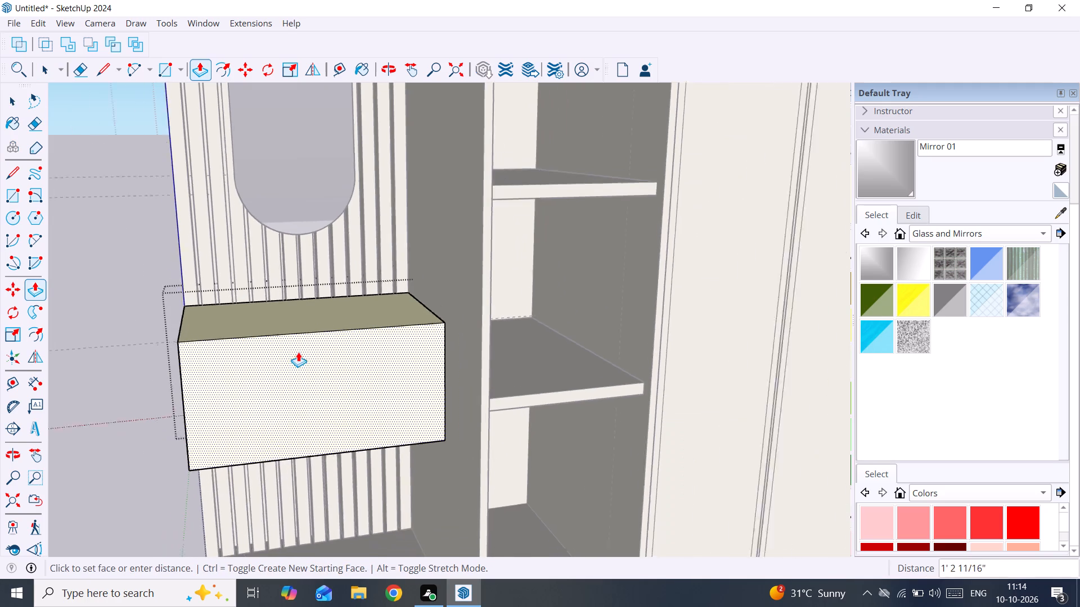
middle_click_drag(298, 352, 310, 379)
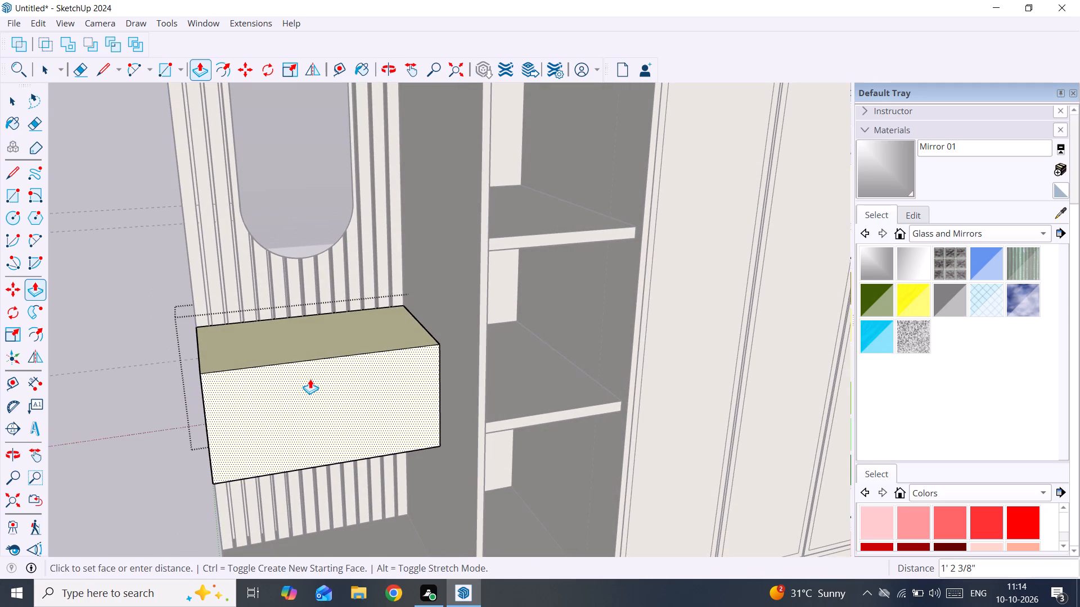
type("1'")
key("Return")
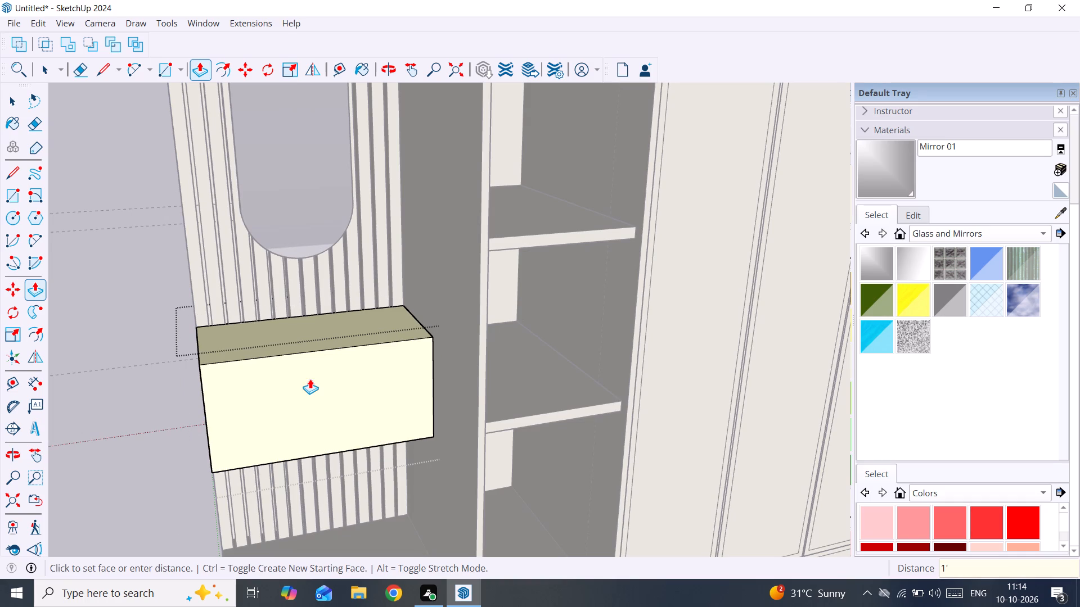
Extrude the box's front face a further 6" outward from the slatted panel.
left_click(328, 374)
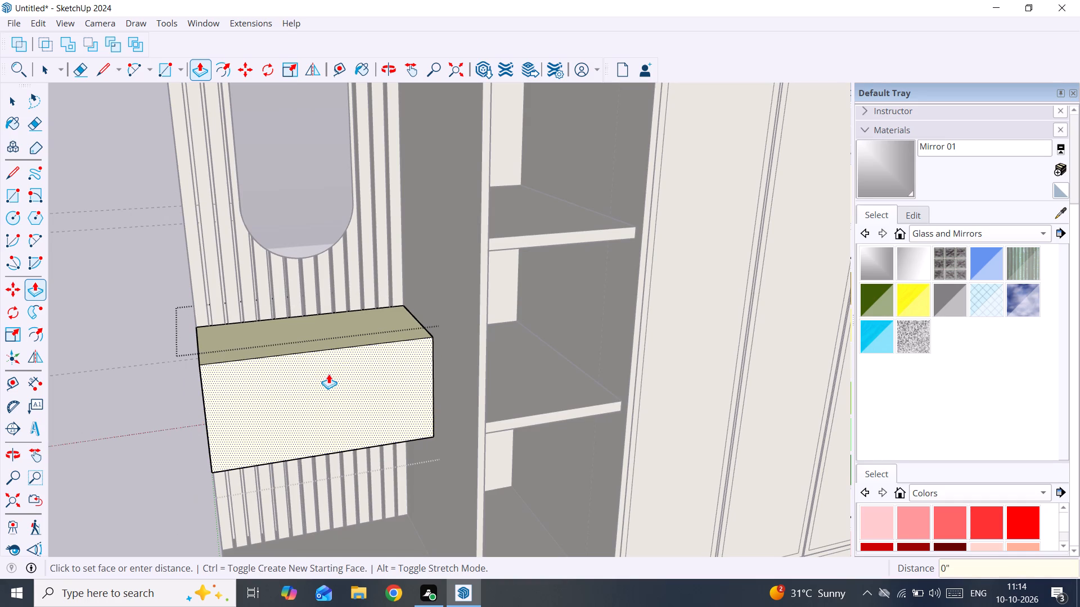
type("6\"")
key("Return")
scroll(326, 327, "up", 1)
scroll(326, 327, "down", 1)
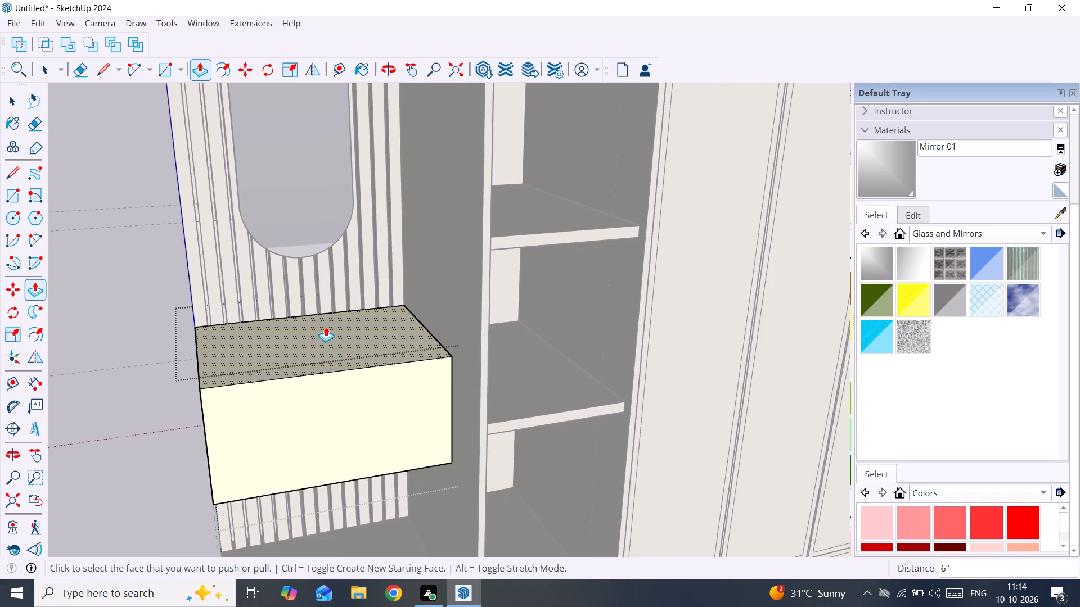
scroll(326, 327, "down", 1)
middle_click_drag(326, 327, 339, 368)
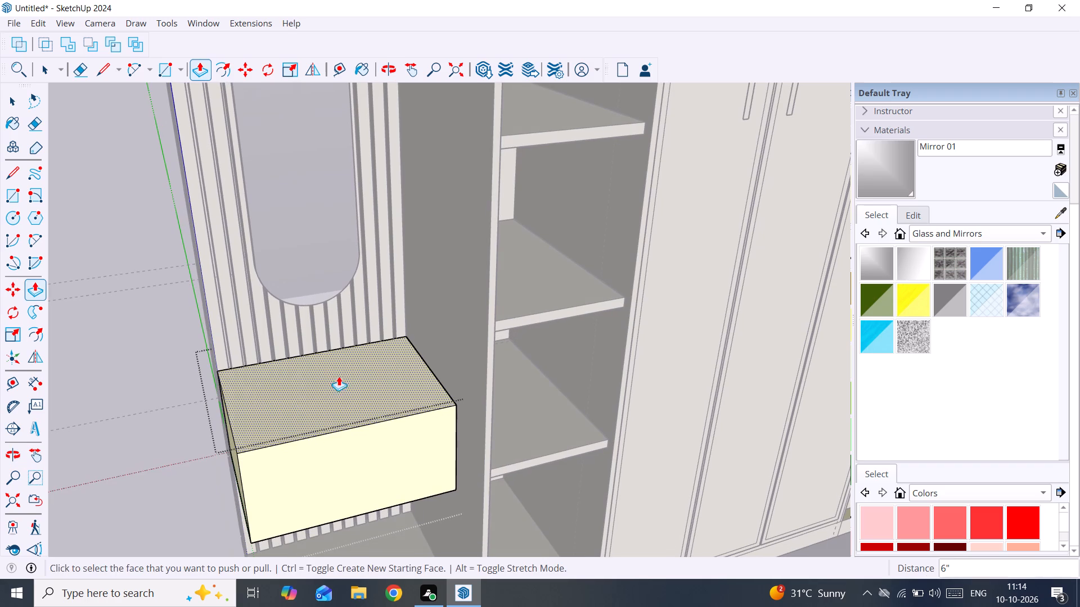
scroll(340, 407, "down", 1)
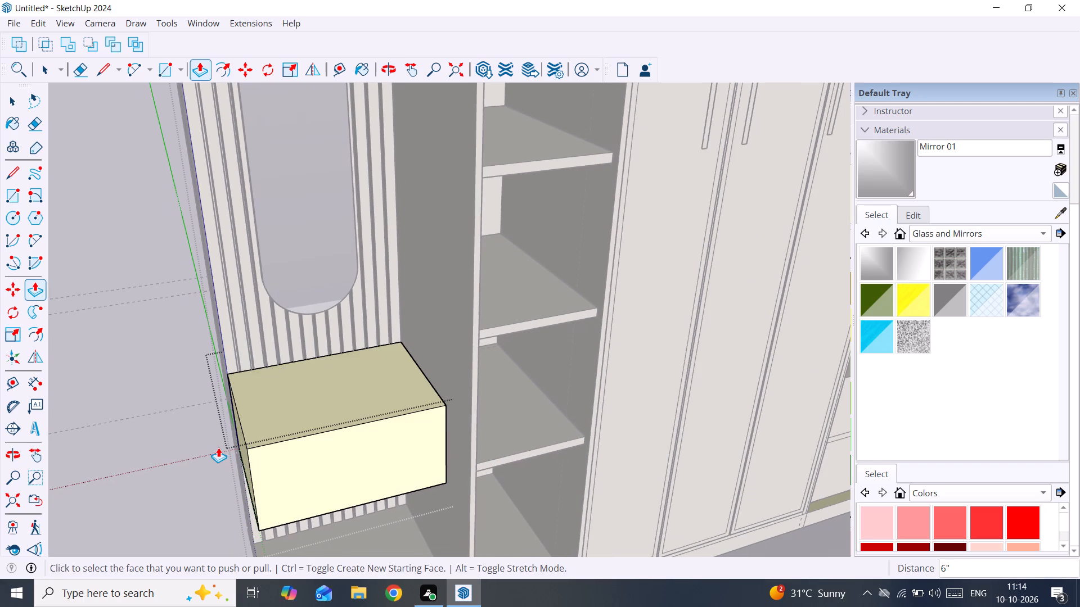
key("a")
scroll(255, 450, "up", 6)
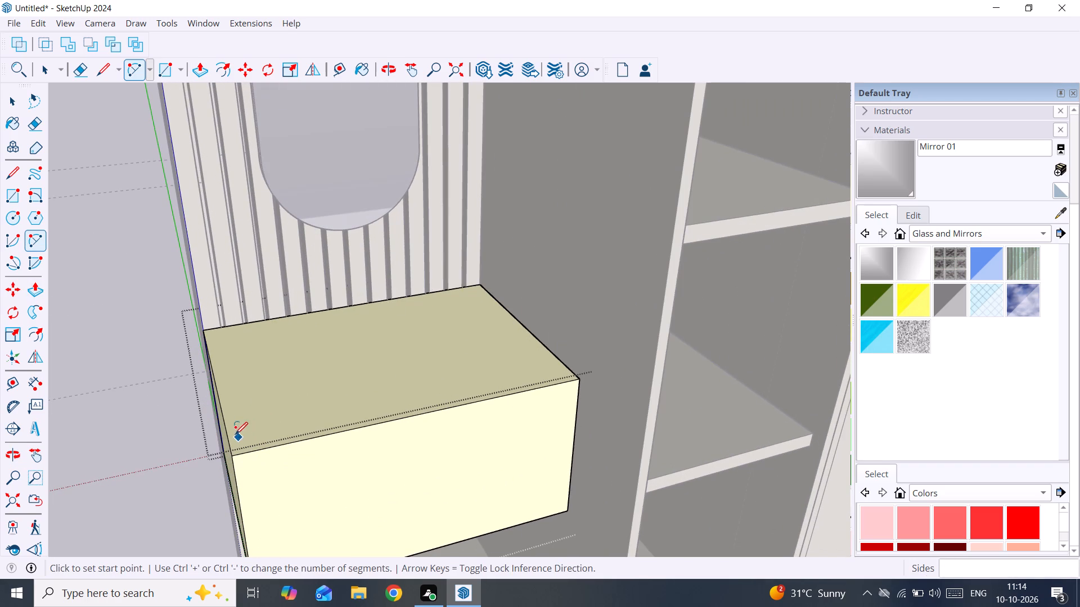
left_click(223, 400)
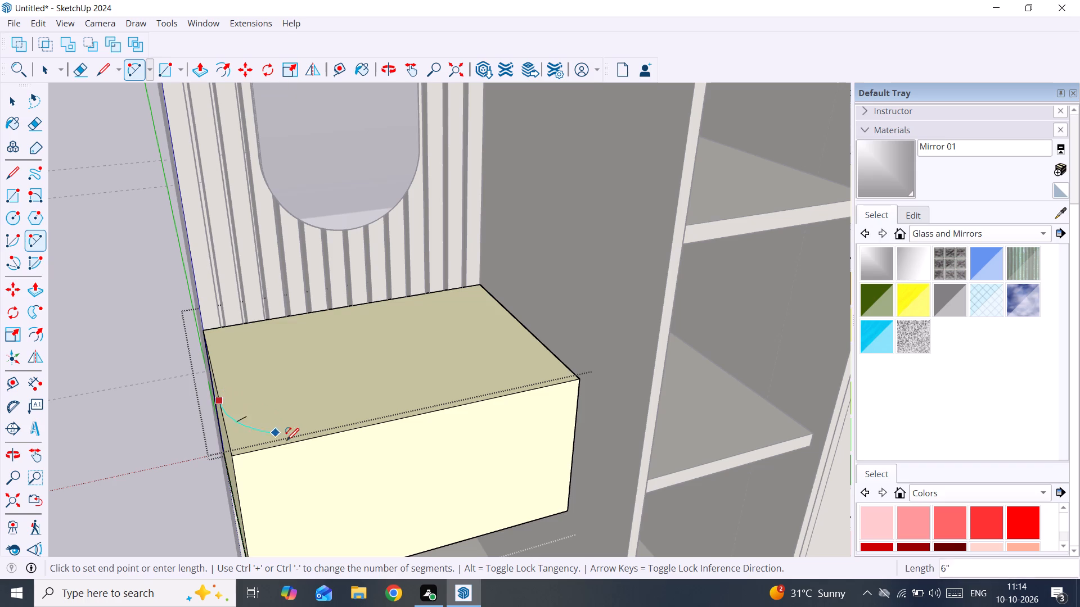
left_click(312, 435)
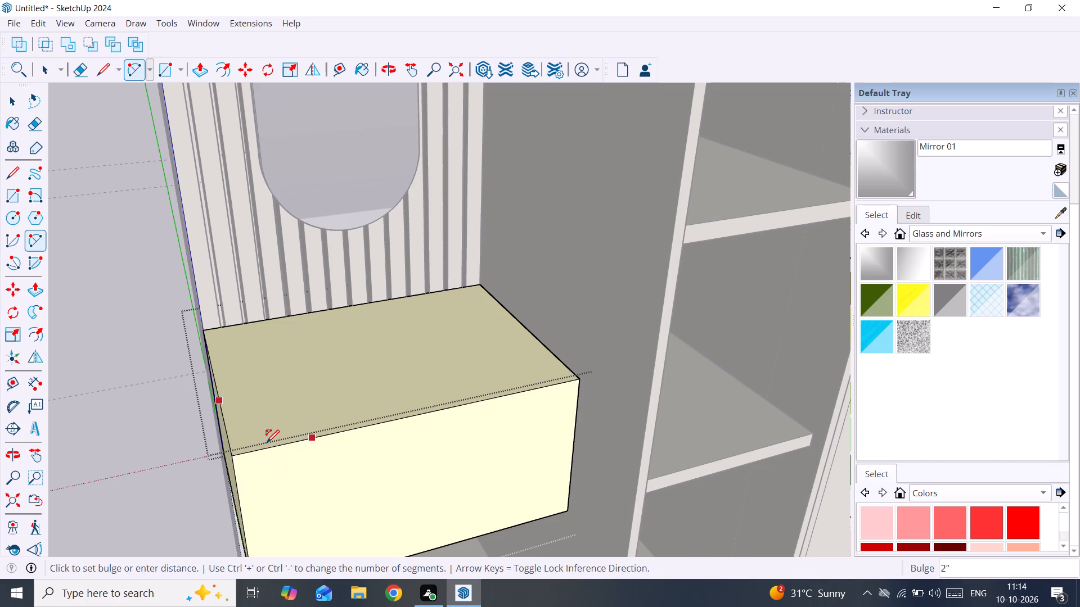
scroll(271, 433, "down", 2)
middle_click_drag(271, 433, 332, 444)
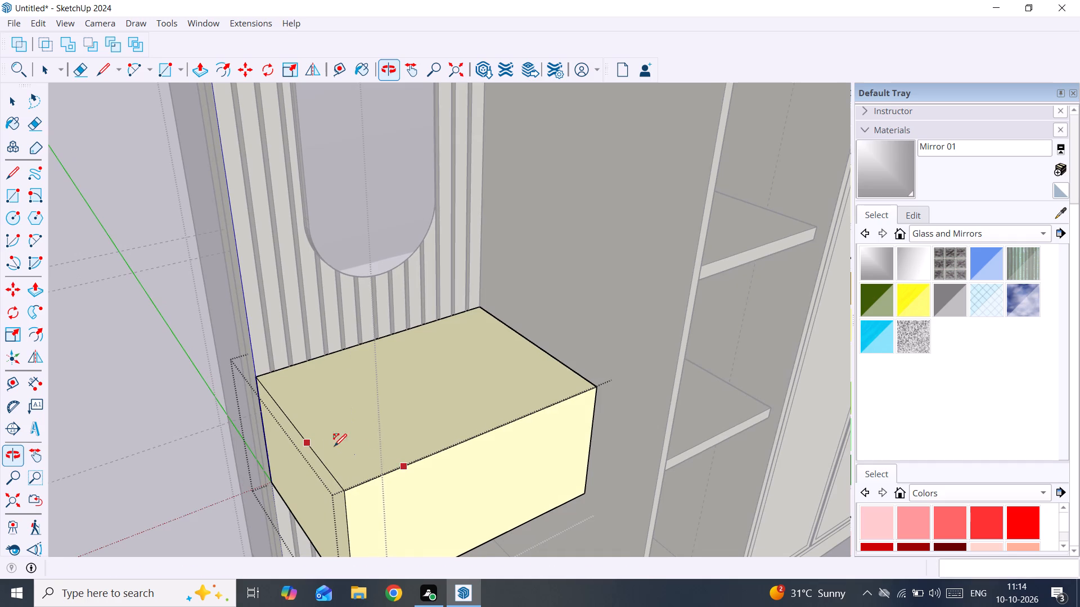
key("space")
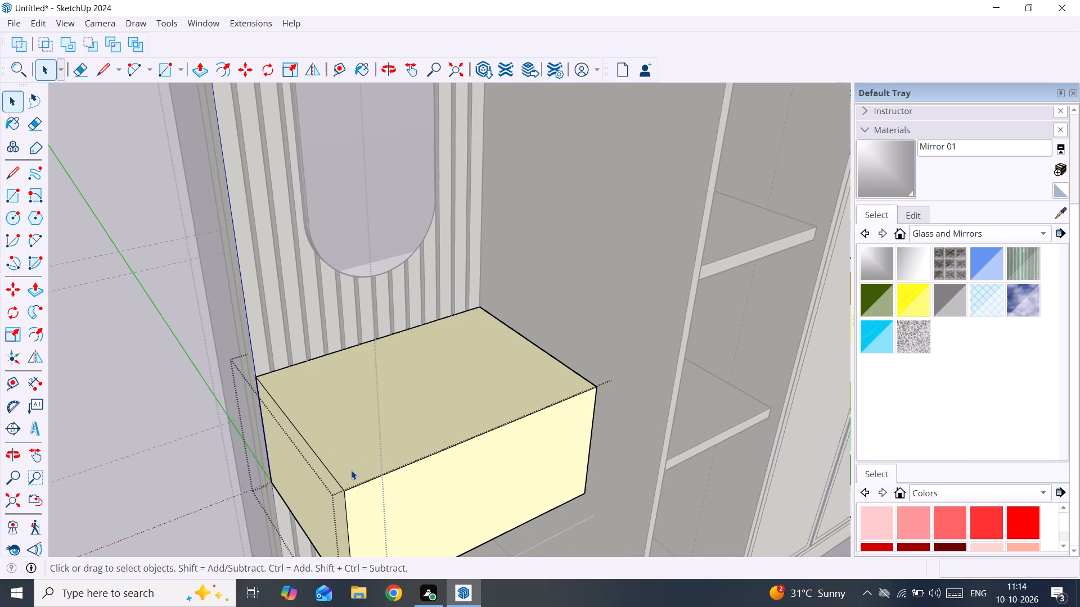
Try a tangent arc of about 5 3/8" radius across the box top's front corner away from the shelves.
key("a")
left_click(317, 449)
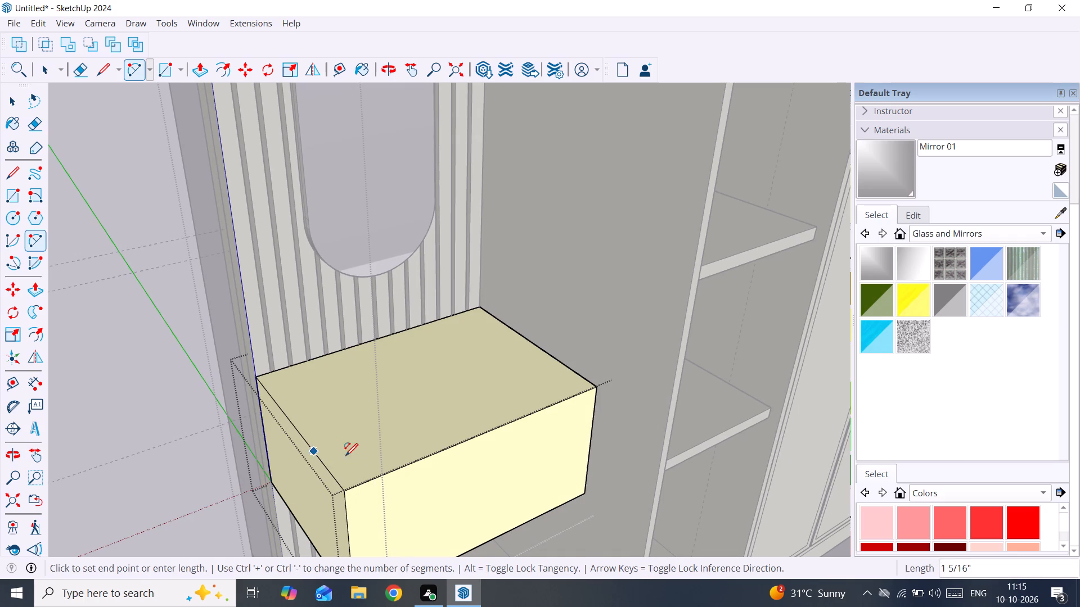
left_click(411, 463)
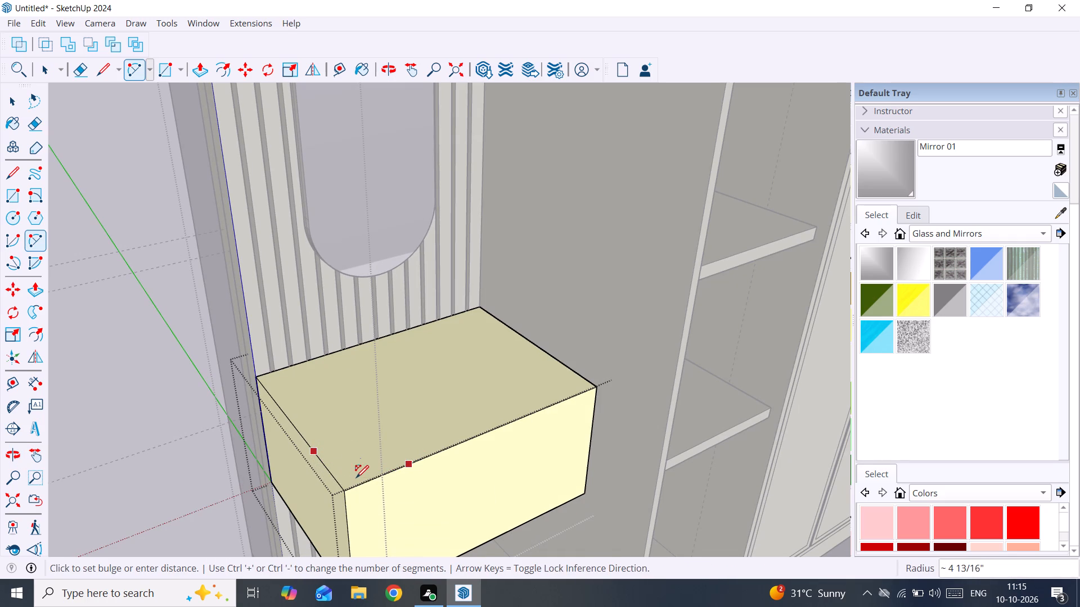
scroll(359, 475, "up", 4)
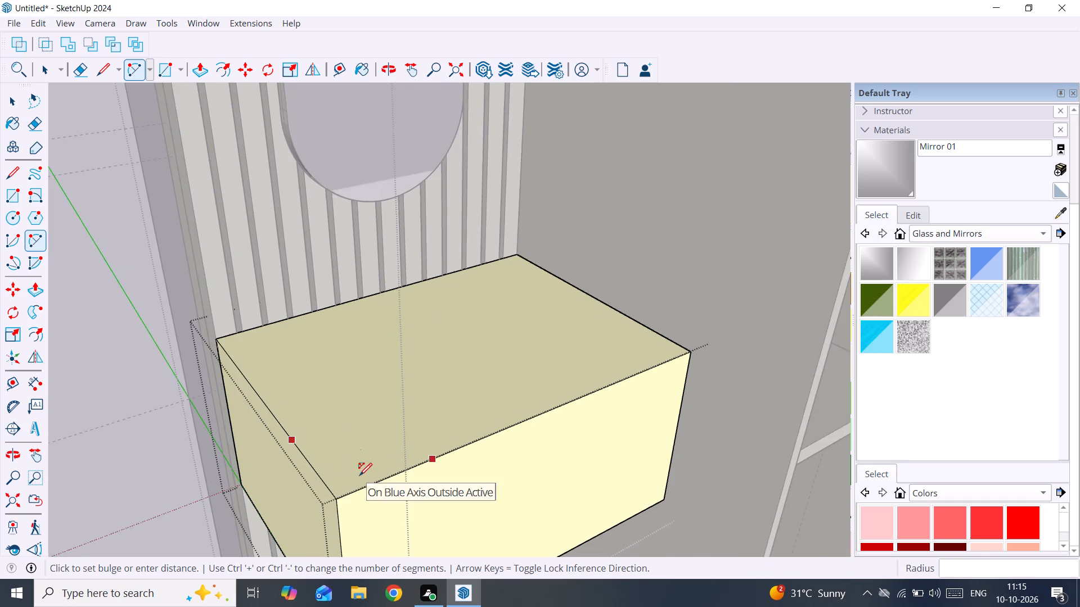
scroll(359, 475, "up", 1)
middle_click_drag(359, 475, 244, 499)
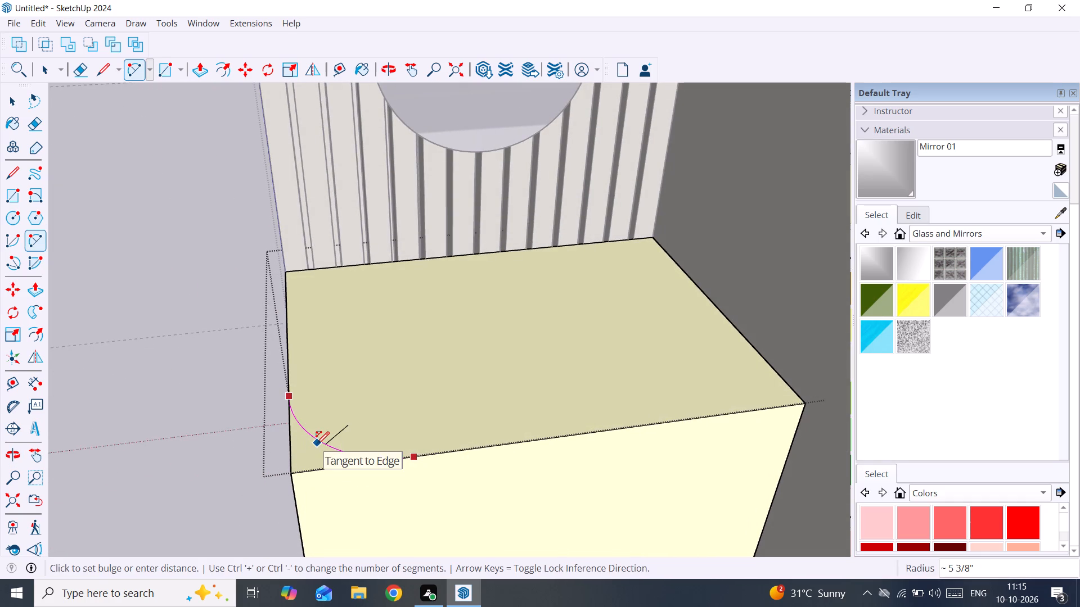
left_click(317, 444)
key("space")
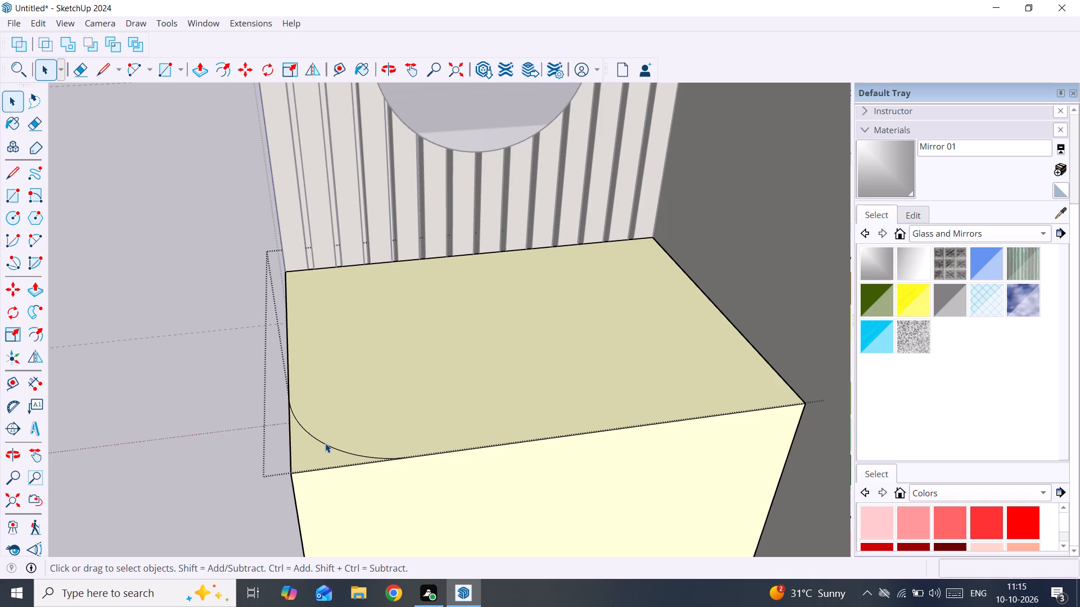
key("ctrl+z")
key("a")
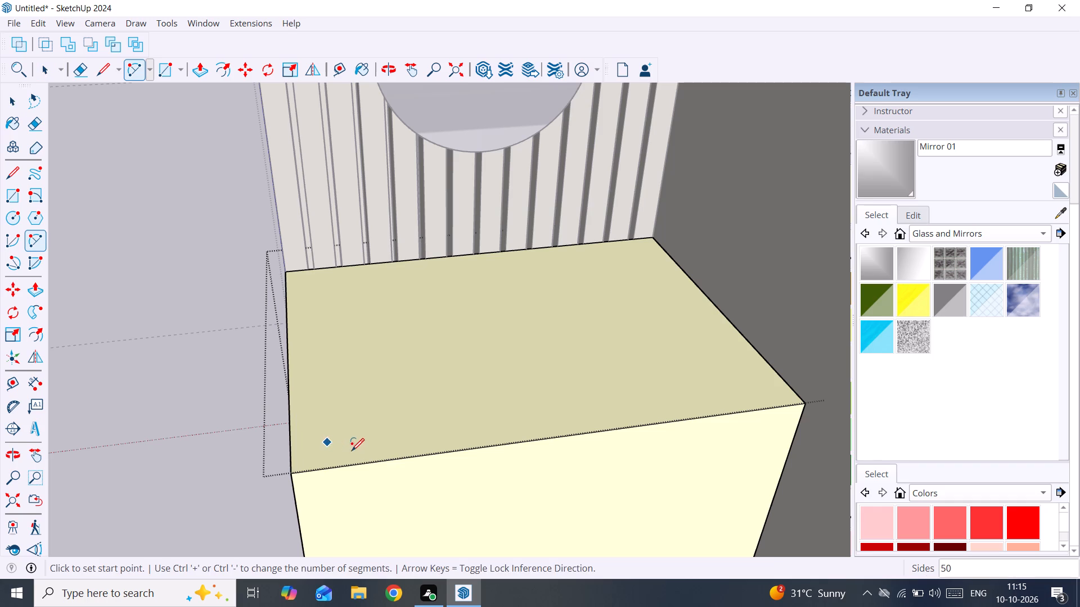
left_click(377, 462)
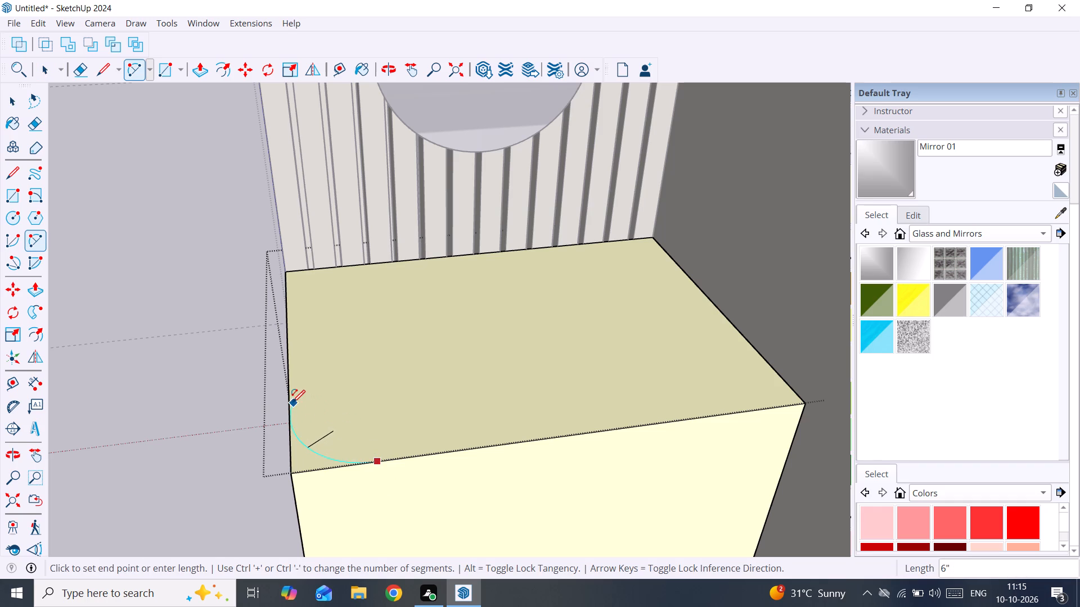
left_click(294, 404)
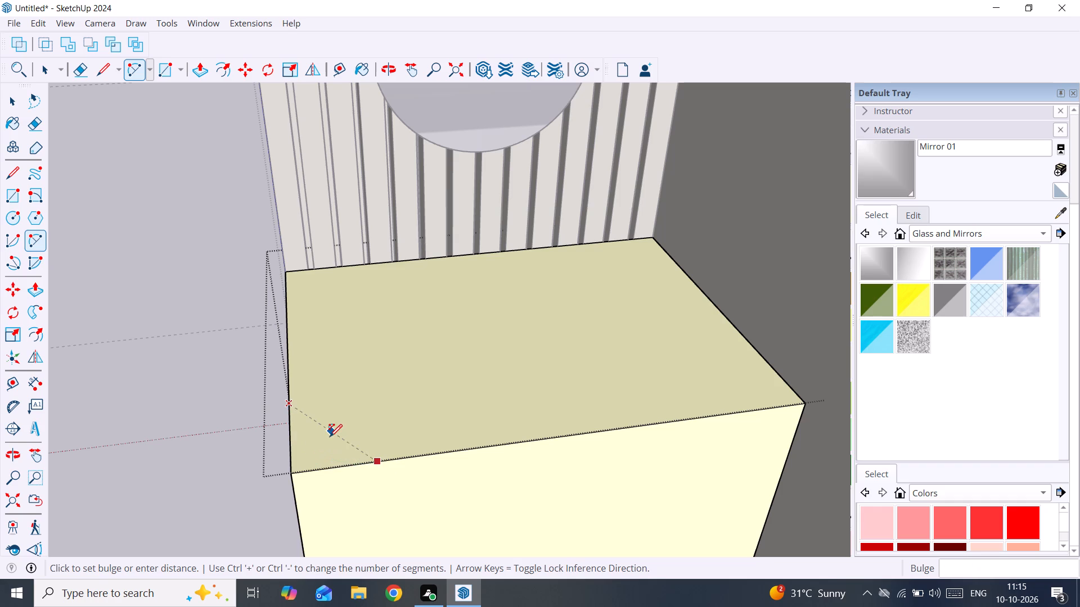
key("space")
Draw a tangent arc of about 5 7/16" radius across the box top's front corner away from the shelves.
key("a")
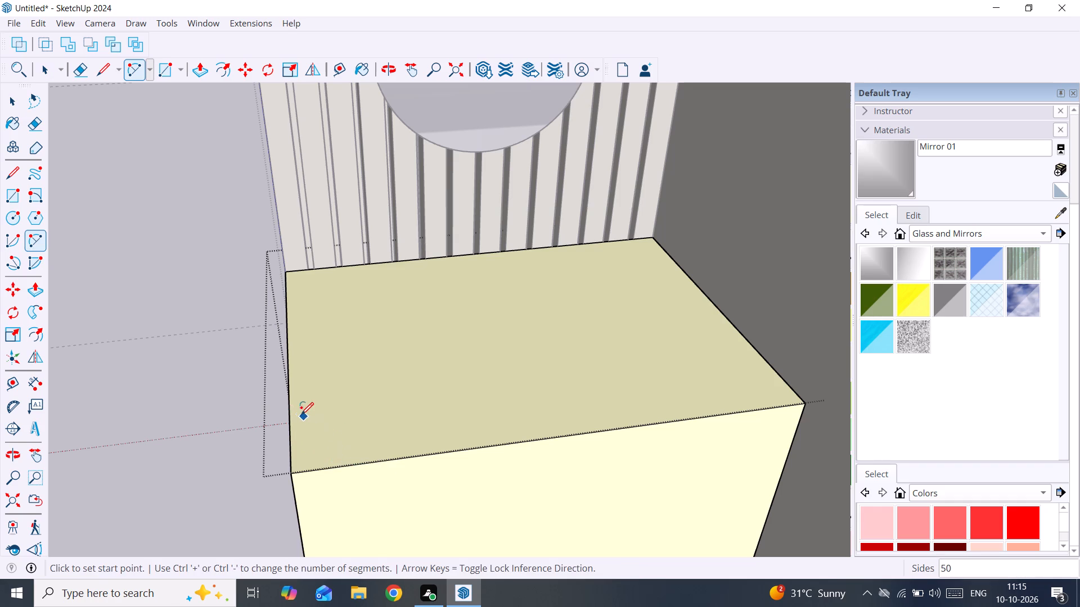
left_click(290, 396)
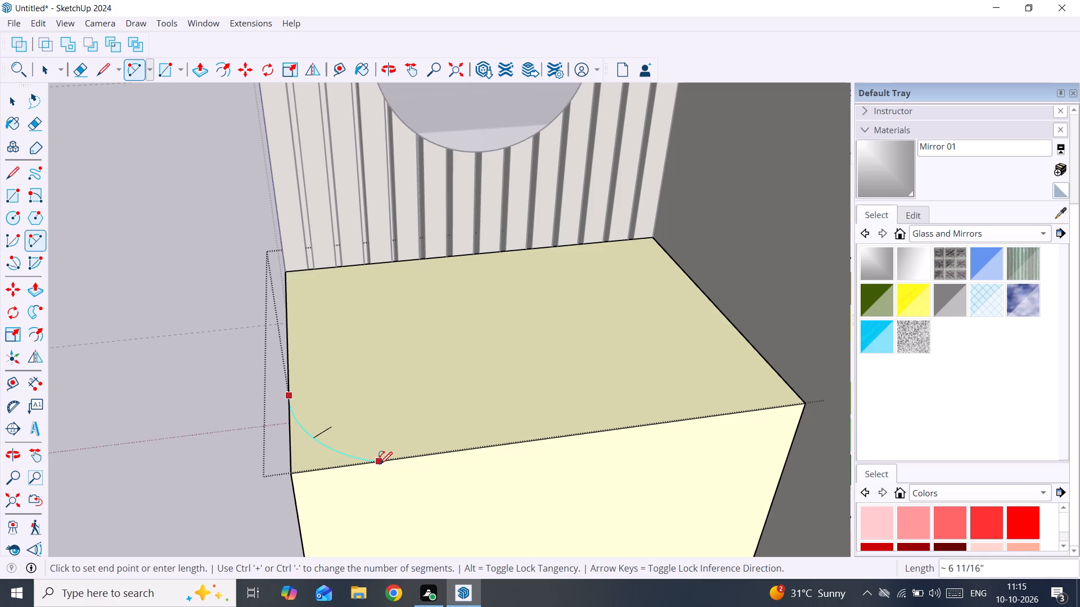
left_click(415, 459)
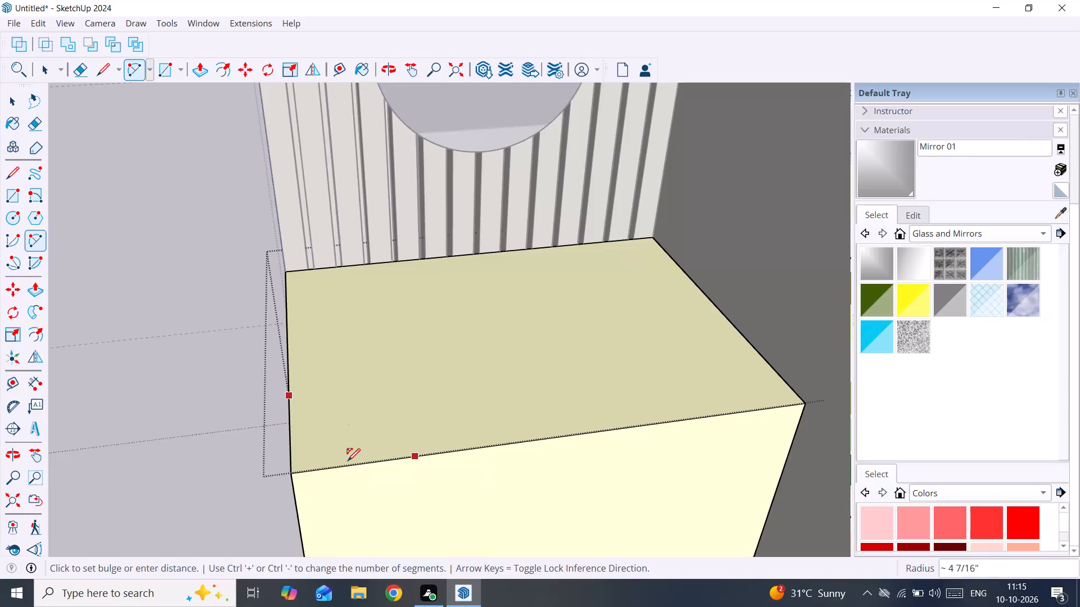
scroll(345, 462, "up", 3)
middle_click_drag(345, 462, 374, 525)
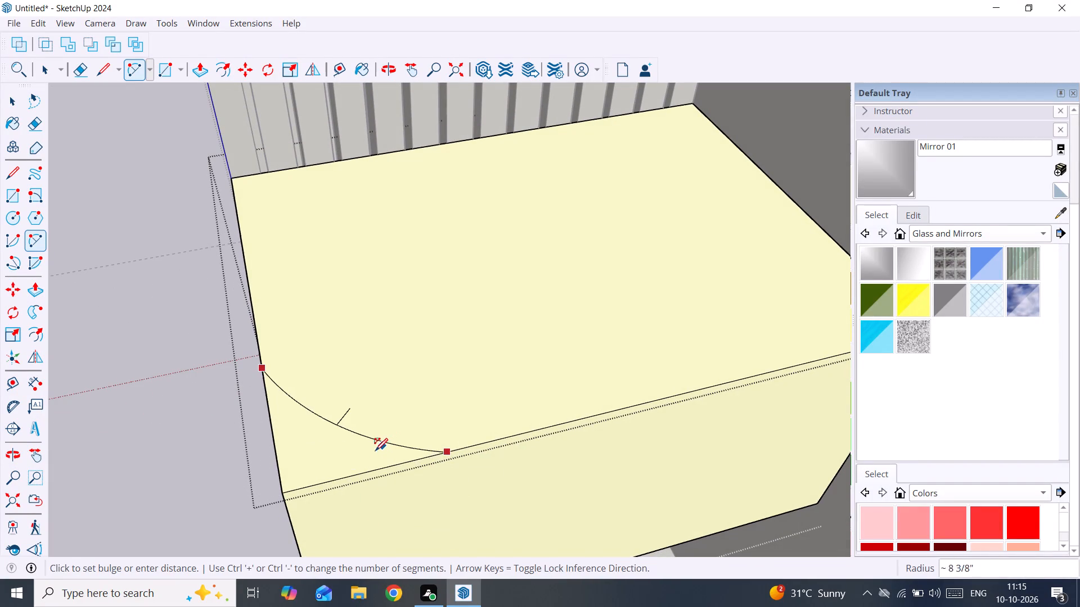
middle_click_drag(366, 455, 187, 386)
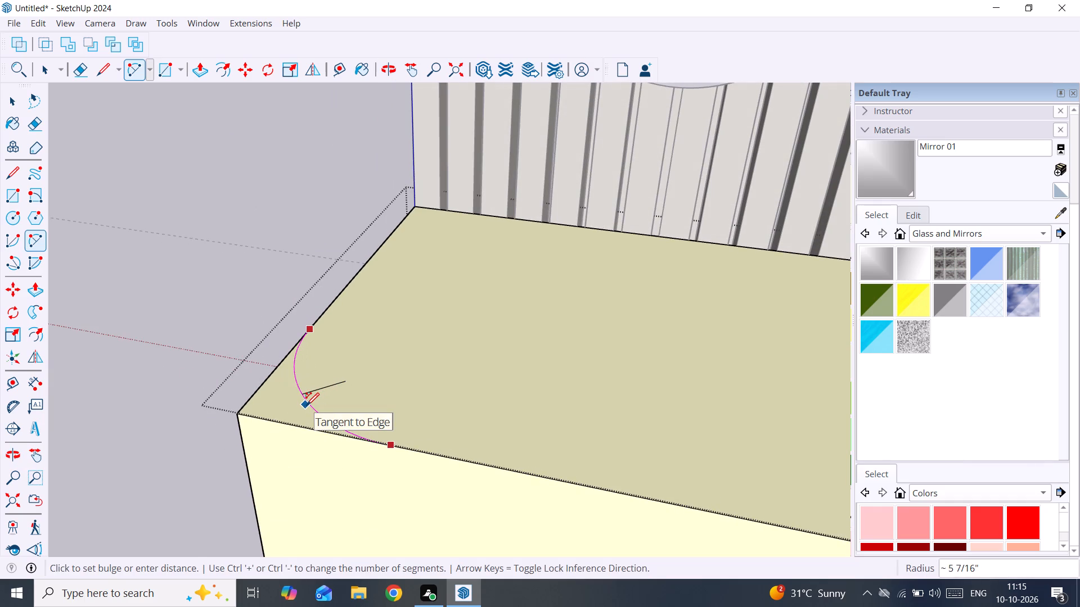
left_click(307, 405)
Try to repeat the same corner arc automatically at the box top's front corner nearest the shelves.
scroll(556, 427, "down", 9)
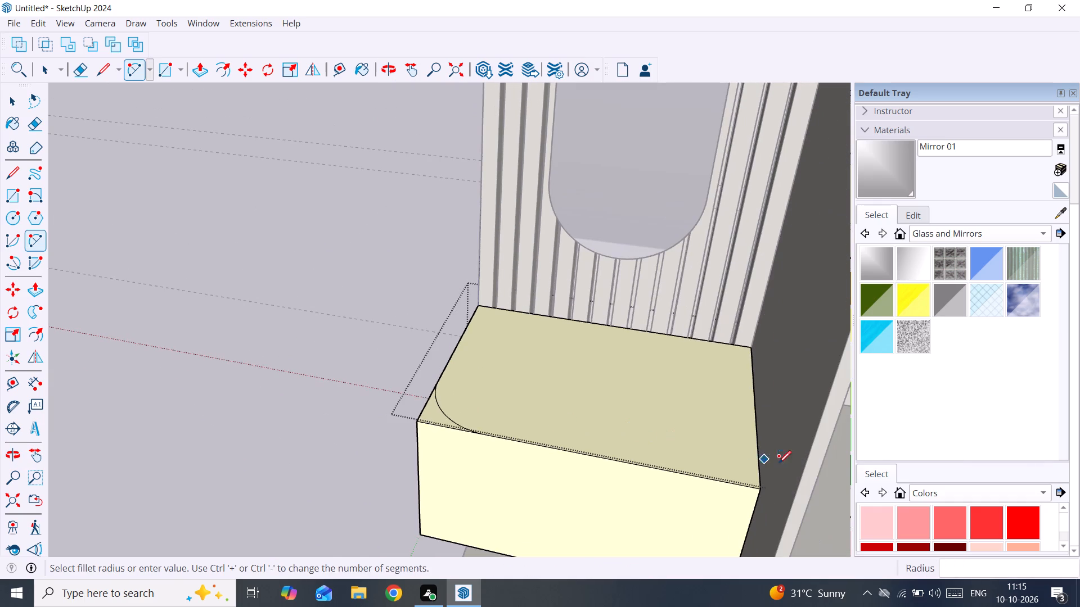
scroll(754, 499, "up", 20)
scroll(754, 499, "up", 1)
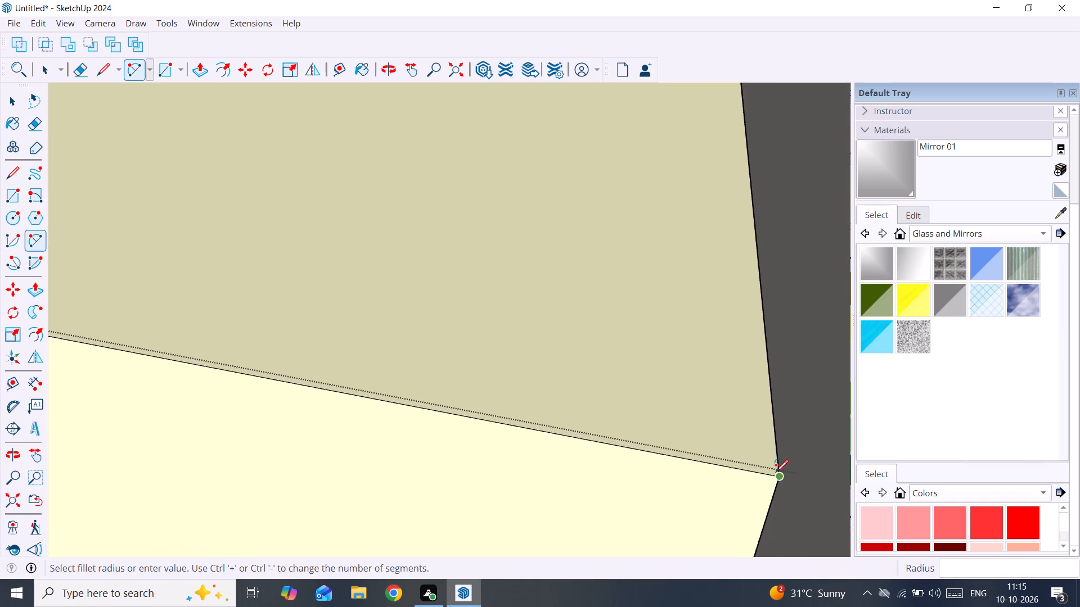
double_click(779, 477)
scroll(676, 428, "down", 4)
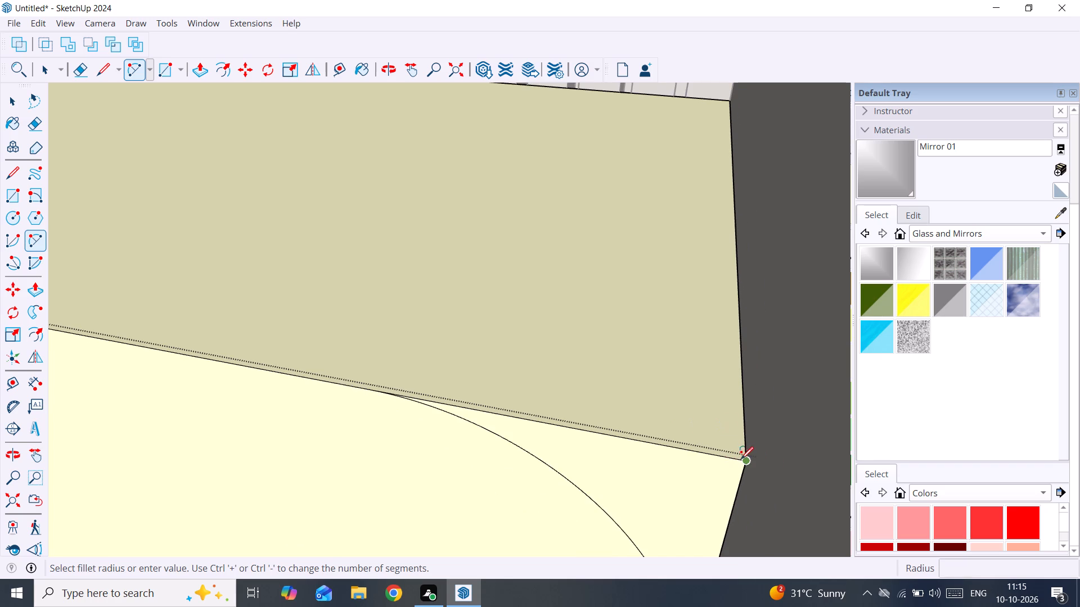
double_click(746, 459)
triple_click(746, 459)
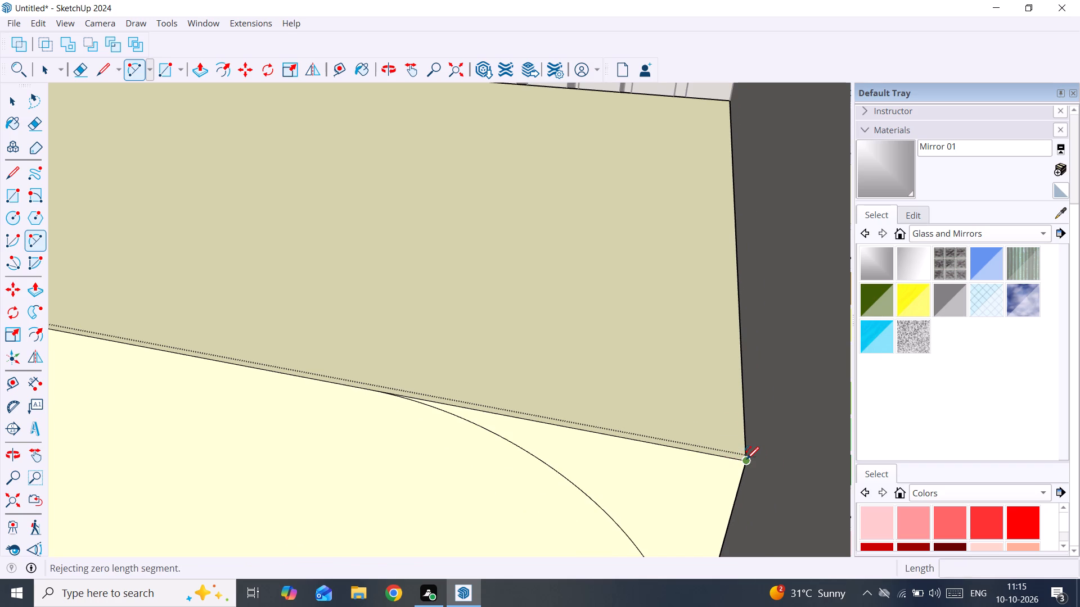
left_click(742, 461)
double_click(744, 461)
left_click(745, 456)
triple_click(744, 460)
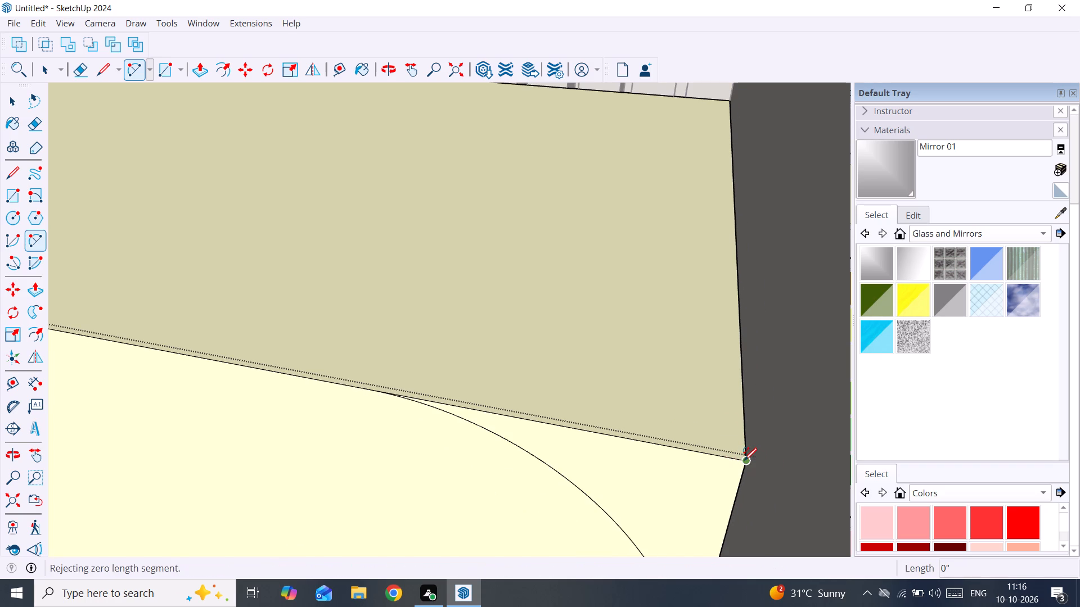
left_click(744, 460)
triple_click(744, 464)
scroll(742, 455, "down", 2)
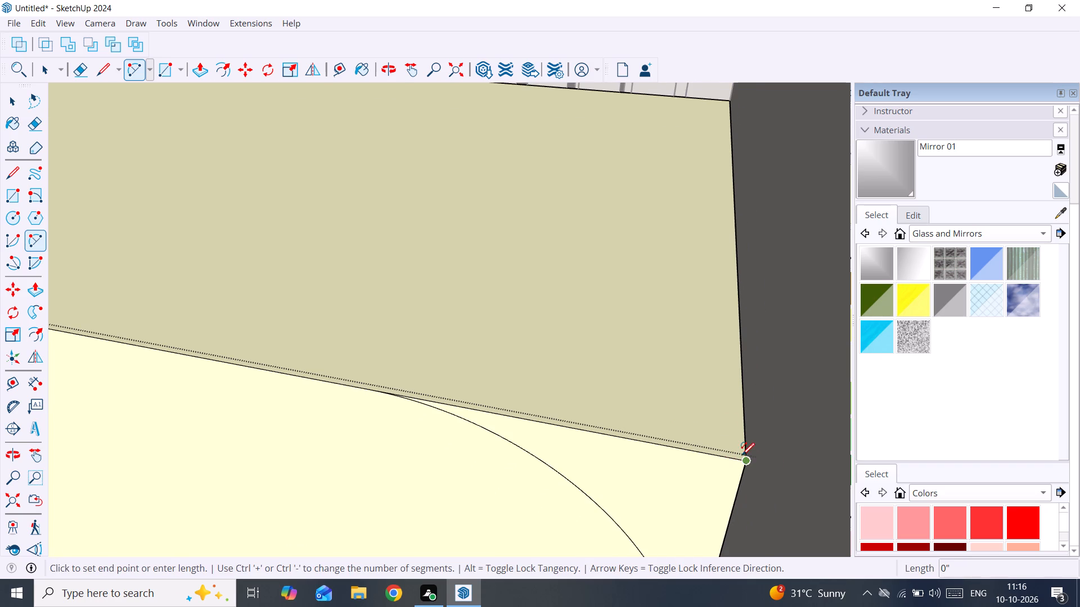
scroll(742, 455, "down", 17)
middle_click_drag(733, 442, 802, 424)
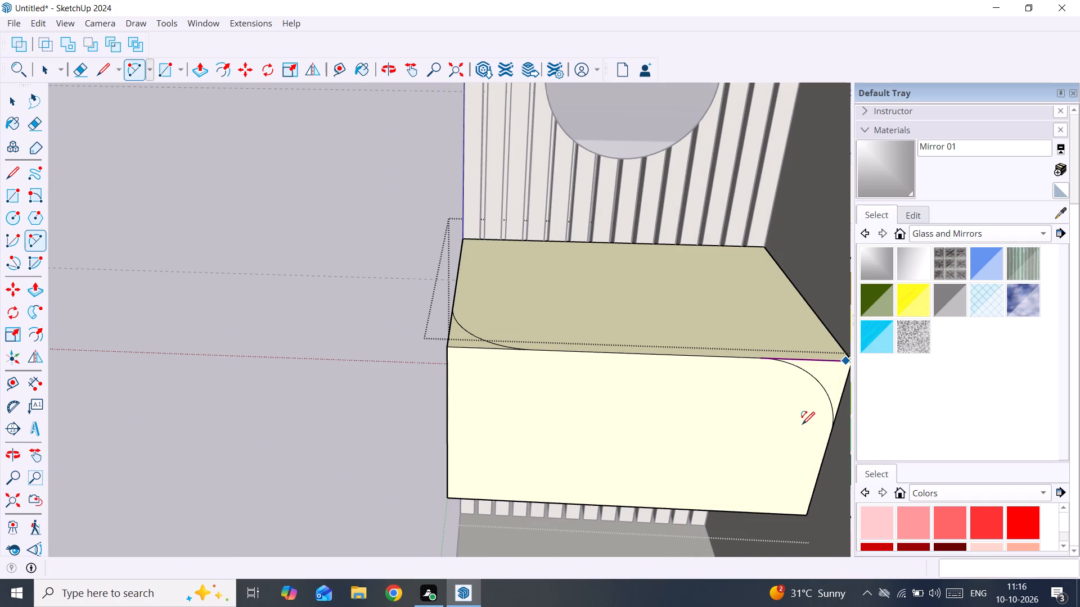
middle_click_drag(802, 424, 547, 407)
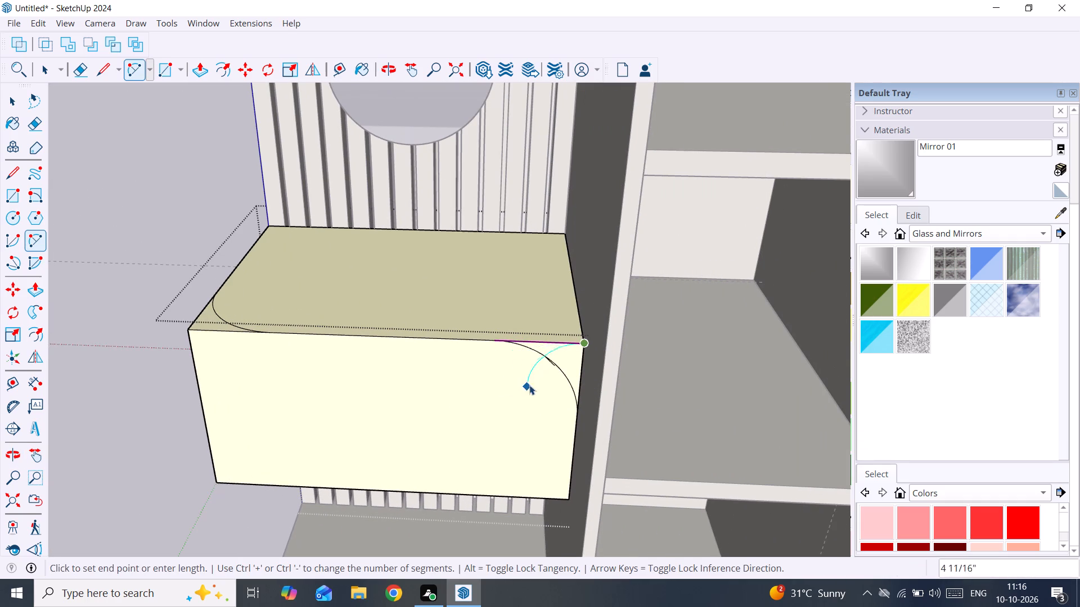
key("space")
Draw a tangent arc of about 4 7/8" radius on the box's top face across the front corner nearest the shelves.
middle_click_drag(579, 347, 587, 396)
key("a")
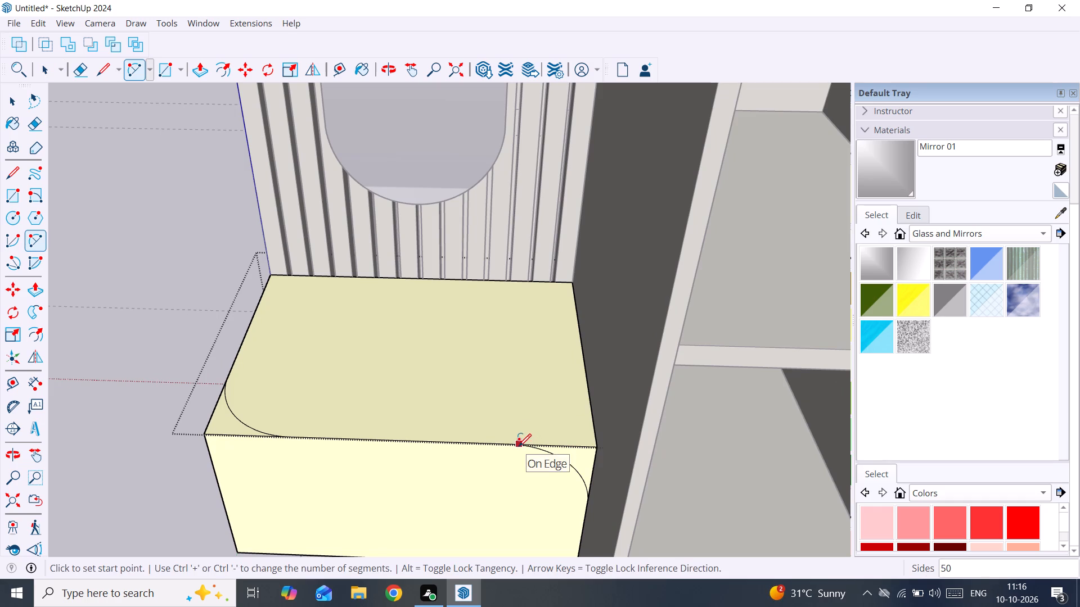
left_click(519, 446)
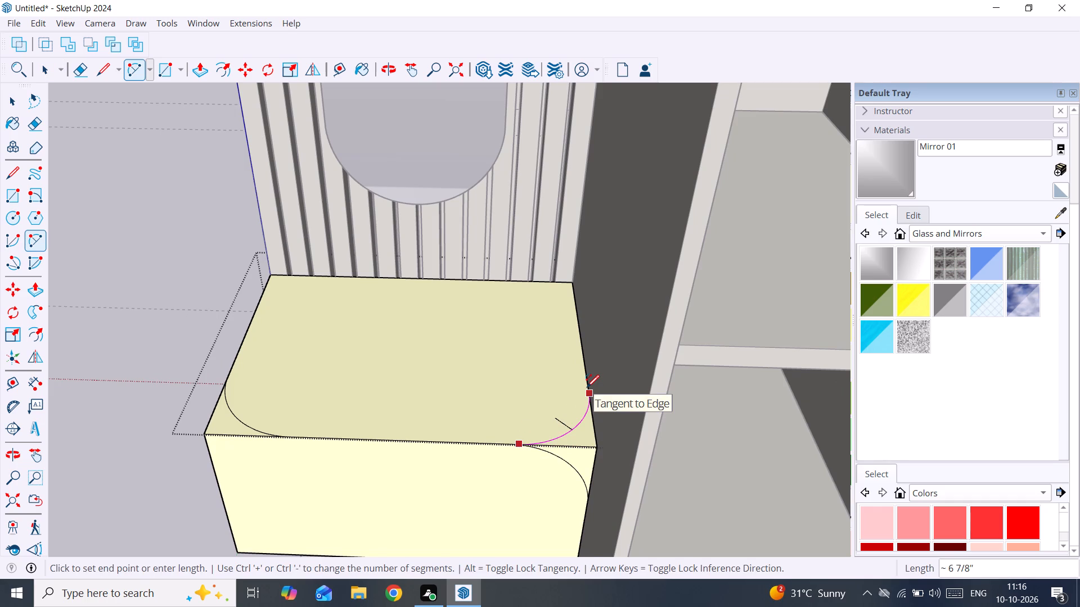
left_click(587, 387)
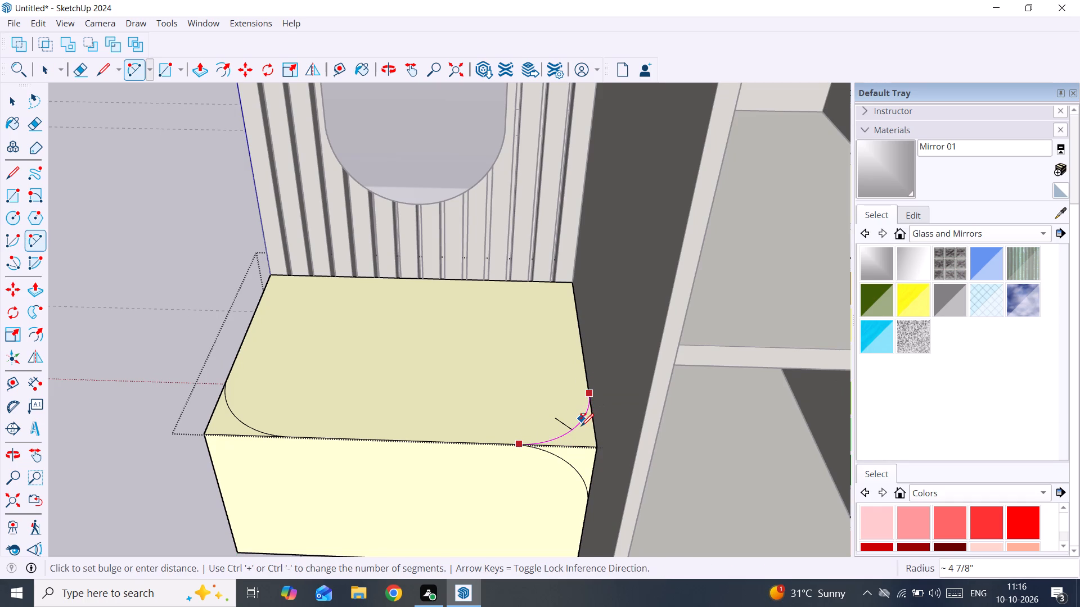
left_click(581, 426)
key("space")
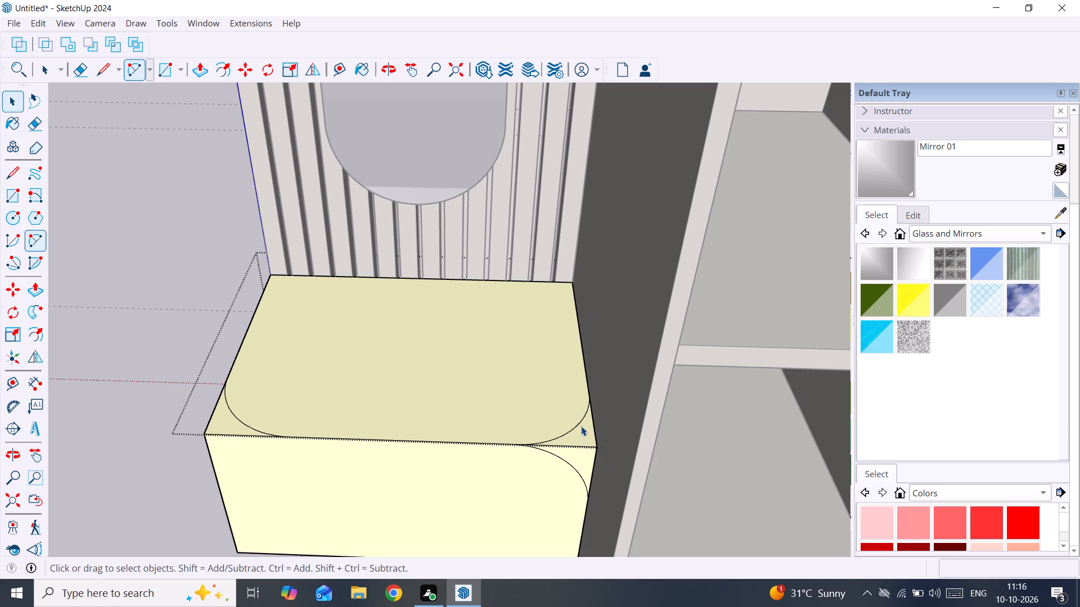
Delete the stray arc on the box's front face near the corner closest to the shelves.
left_click(578, 475)
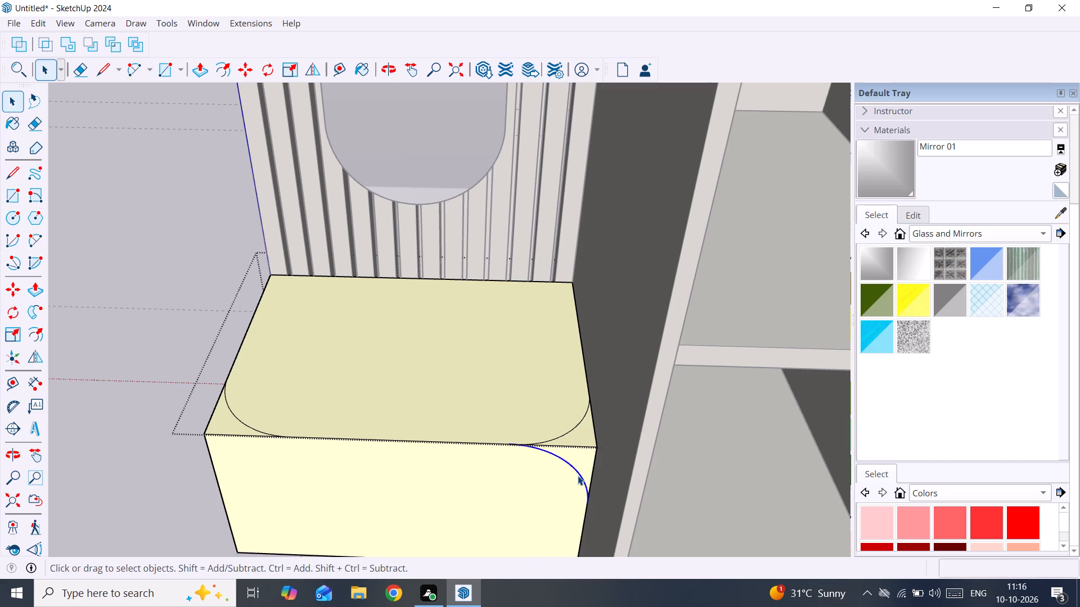
key("Delete")
Push both front corner pieces outside the arcs down through the box's full height, about 1' 5/16", to round the corners.
left_click(586, 436)
key("p")
left_click(586, 436)
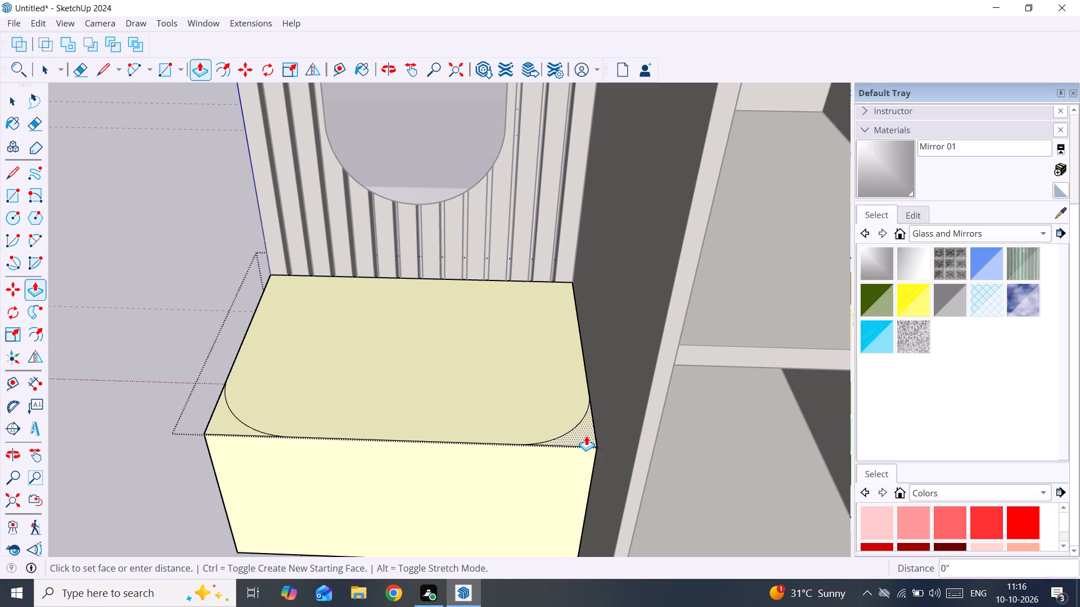
scroll(577, 506, "down", 4)
middle_click_drag(571, 495, 605, 336)
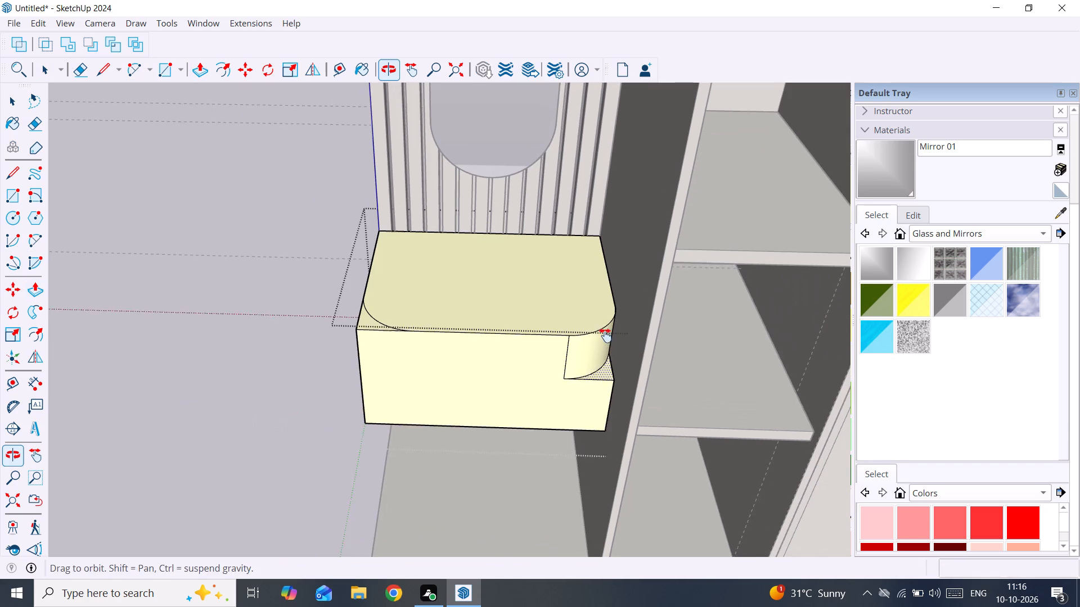
middle_click_drag(605, 336, 605, 334)
left_click(603, 440)
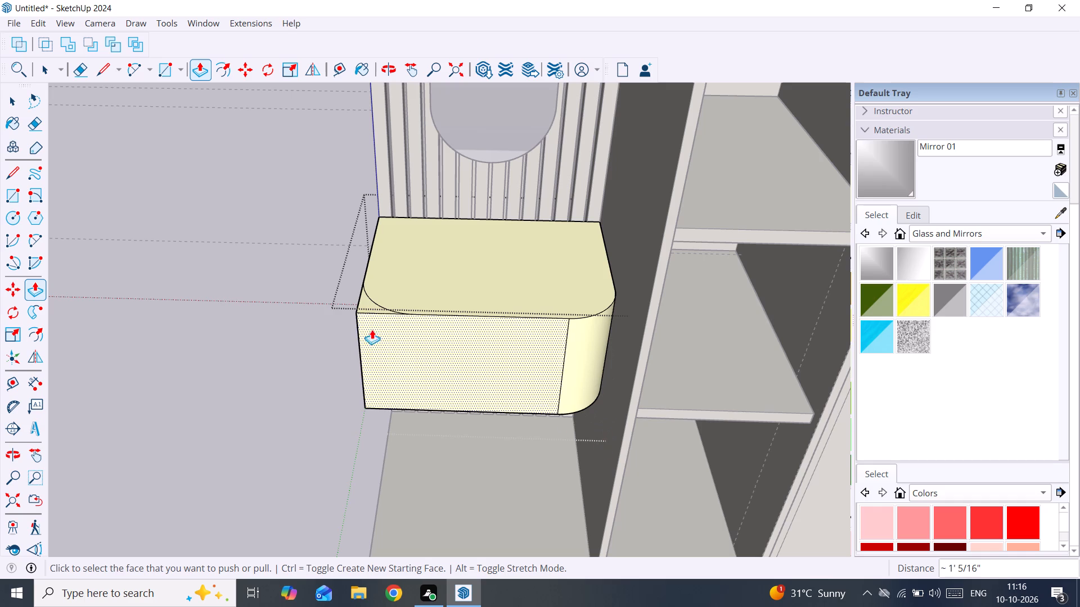
left_click(364, 298)
left_click(398, 456)
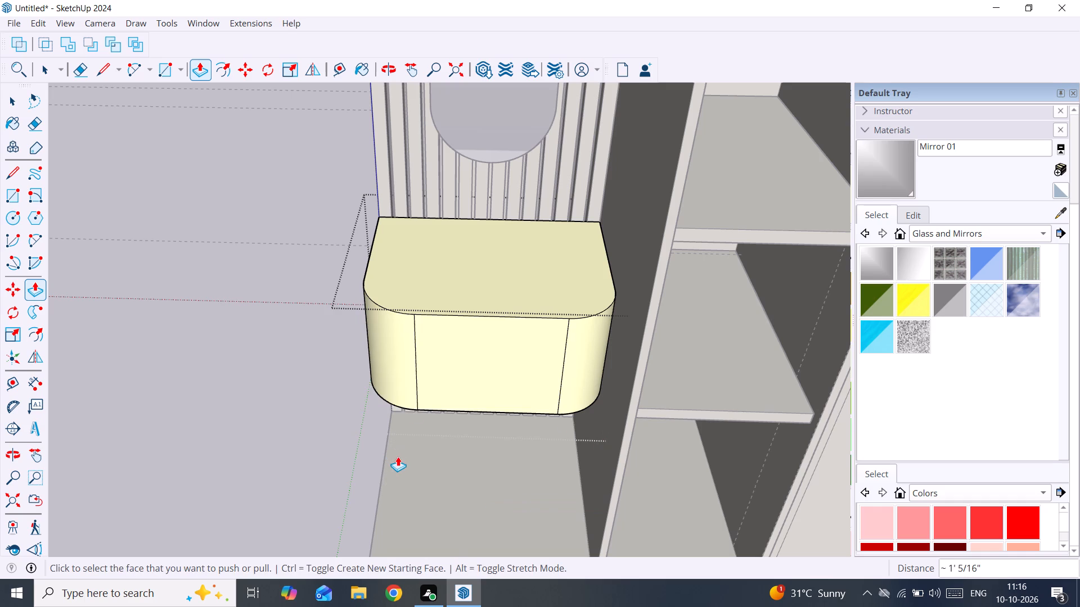
scroll(412, 400, "down", 4)
middle_click_drag(413, 399, 452, 390)
key("space")
left_click(261, 311)
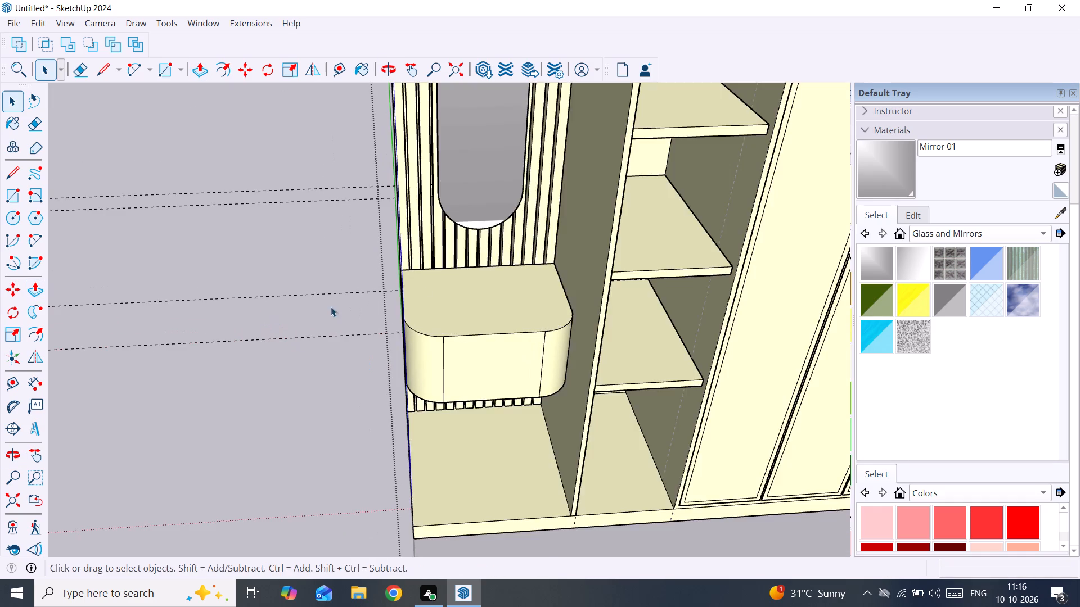
Move the oval mirror straight down on the fluted panel, closer to the top of the rounded box.
scroll(442, 286, "down", 13)
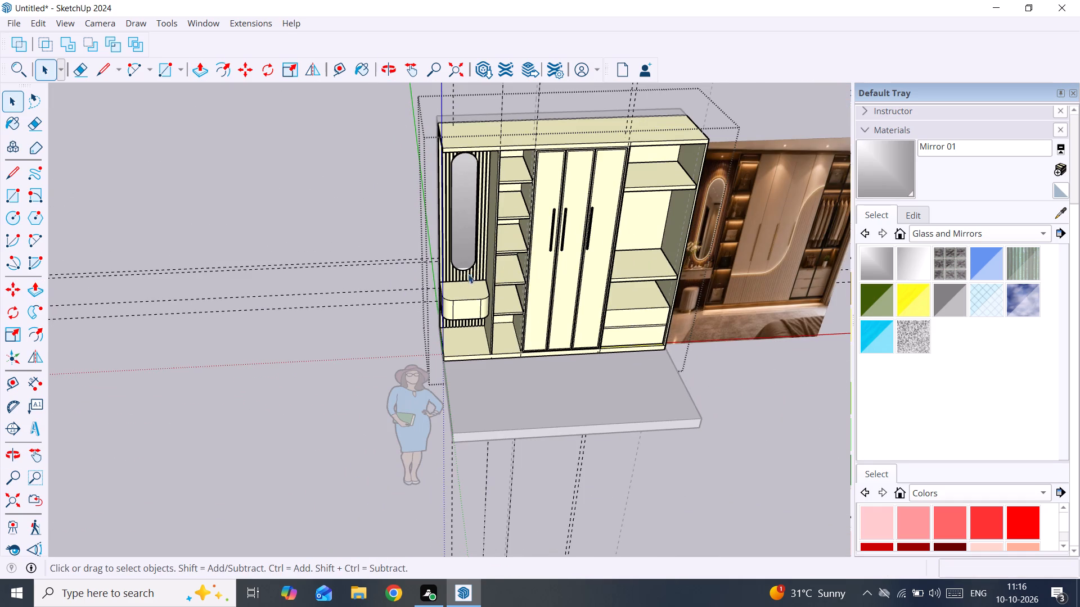
scroll(476, 249, "up", 9)
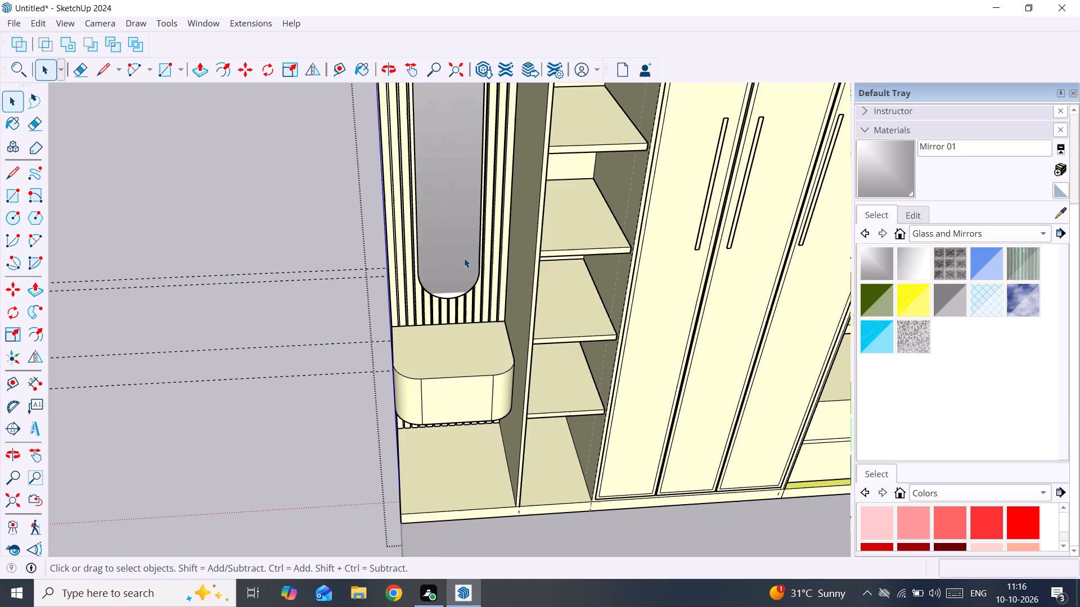
scroll(464, 258, "up", 2)
middle_click_drag(464, 259, 570, 269)
left_click(481, 246)
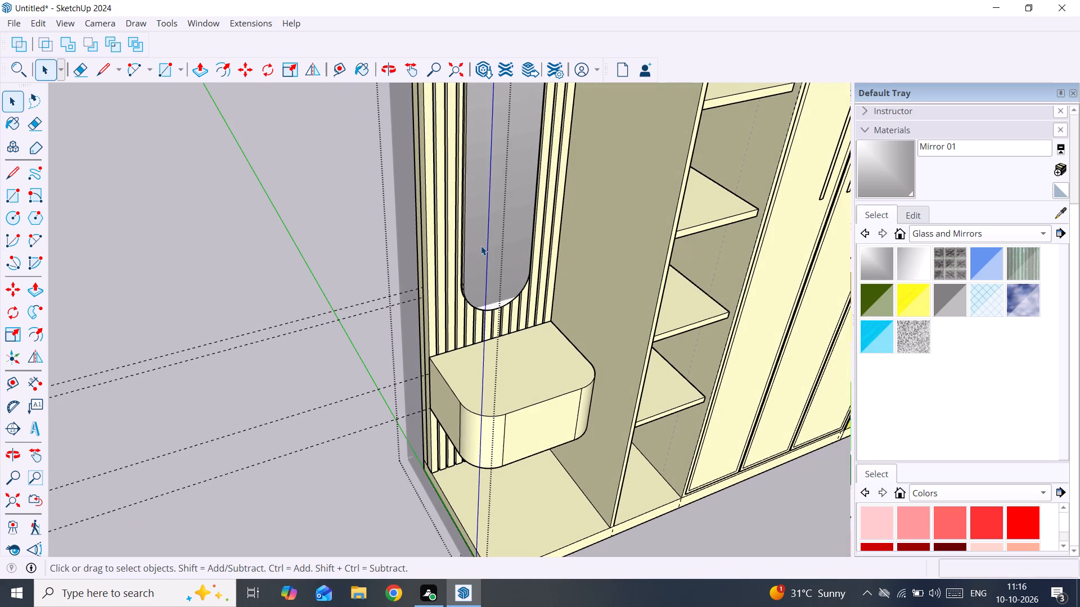
key("m")
left_click(498, 238)
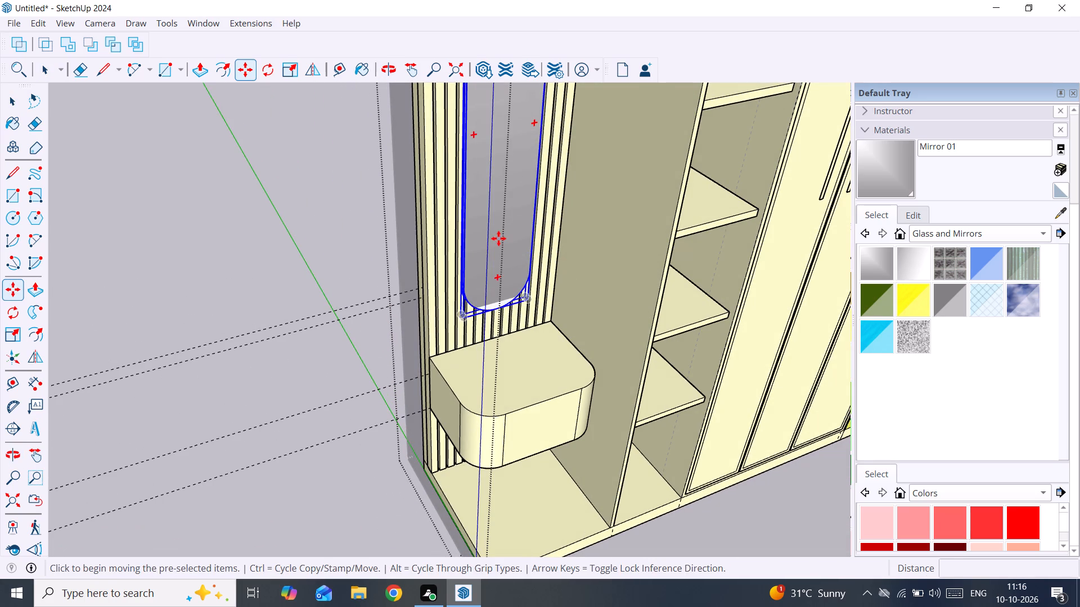
left_click(496, 276)
key("space")
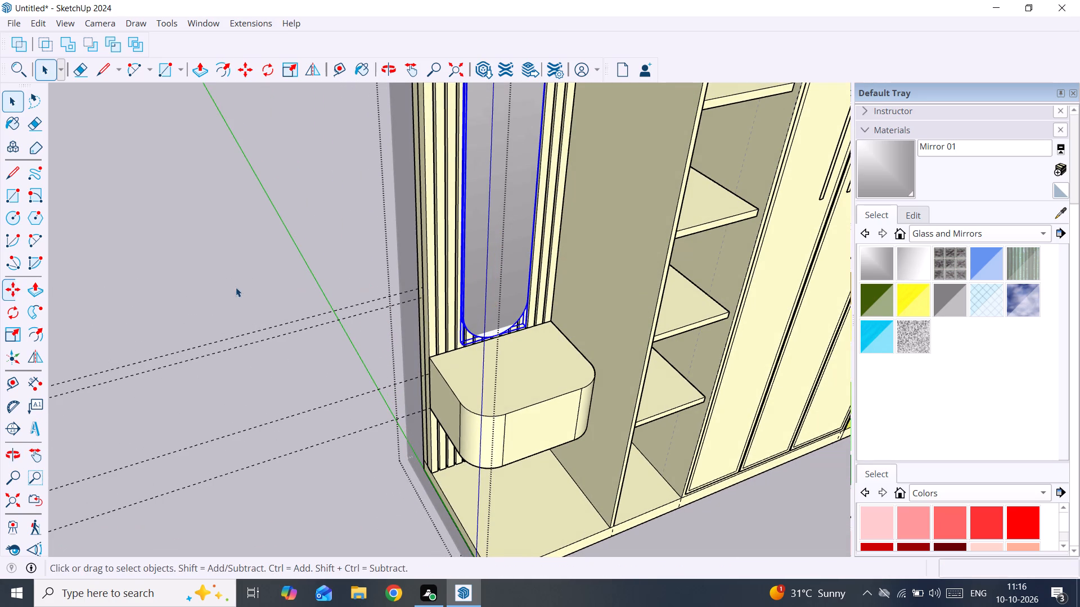
left_click(236, 287)
Delete all the construction guides from the model.
scroll(489, 288, "down", 8)
middle_click_drag(589, 296, 507, 227)
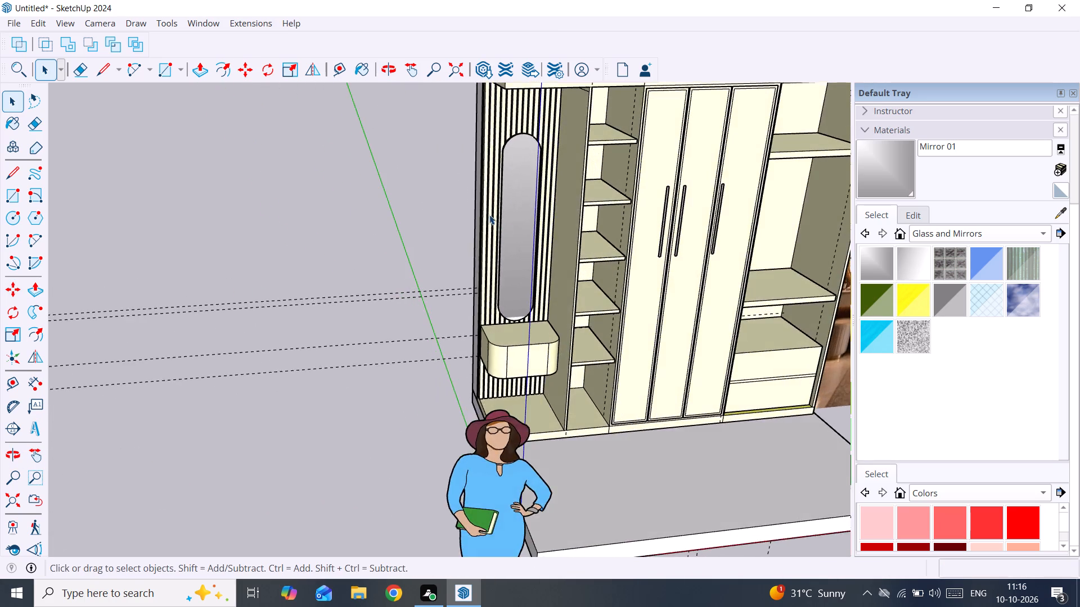
scroll(488, 214, "down", 7)
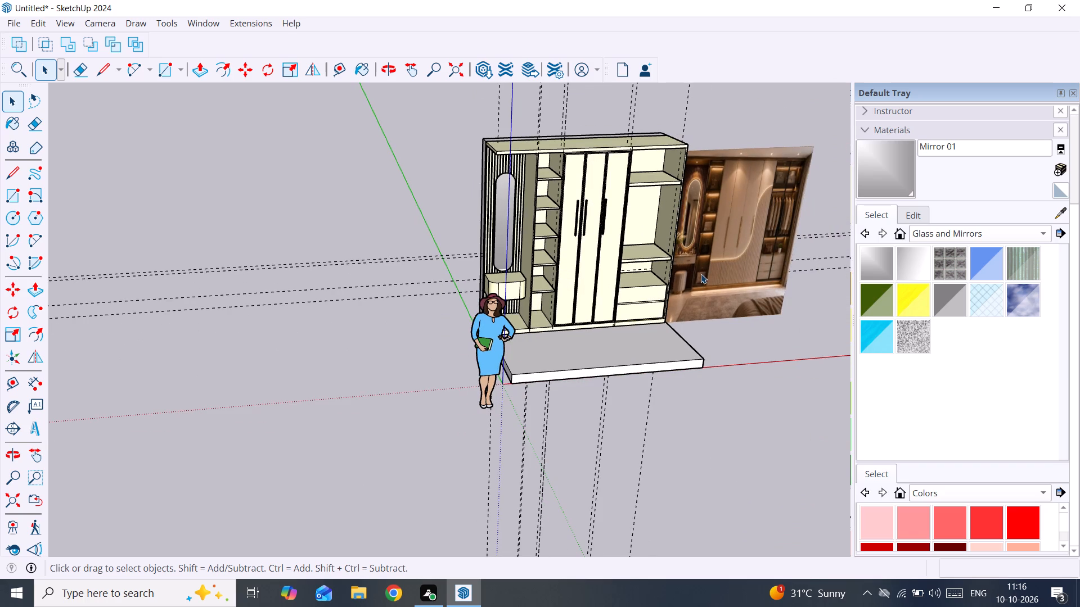
middle_click_drag(700, 274, 555, 275, "shift")
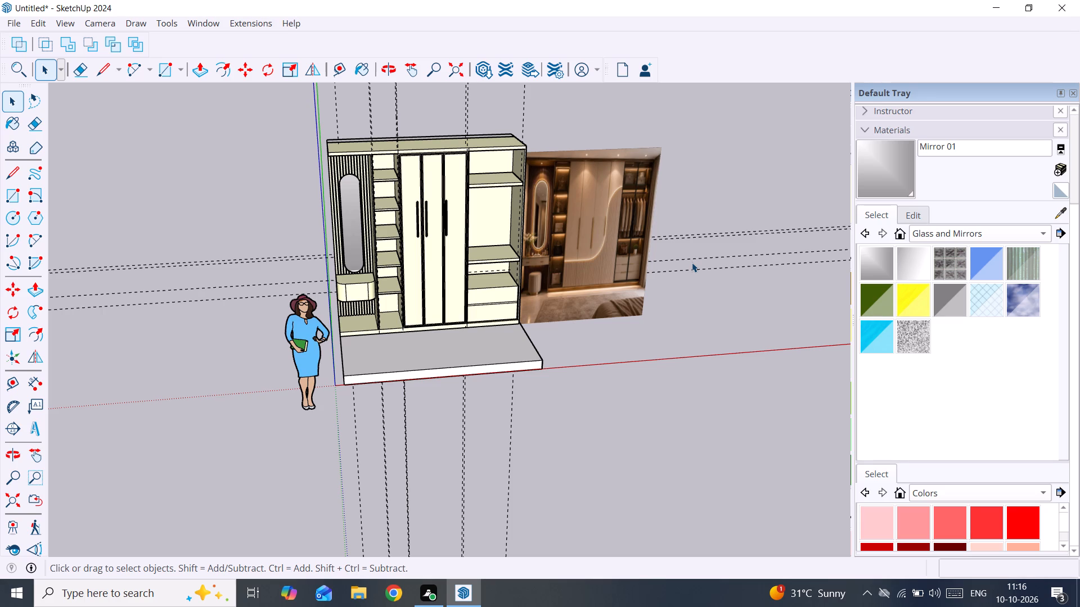
scroll(691, 262, "down", 4)
middle_click_drag(638, 280, 309, 283)
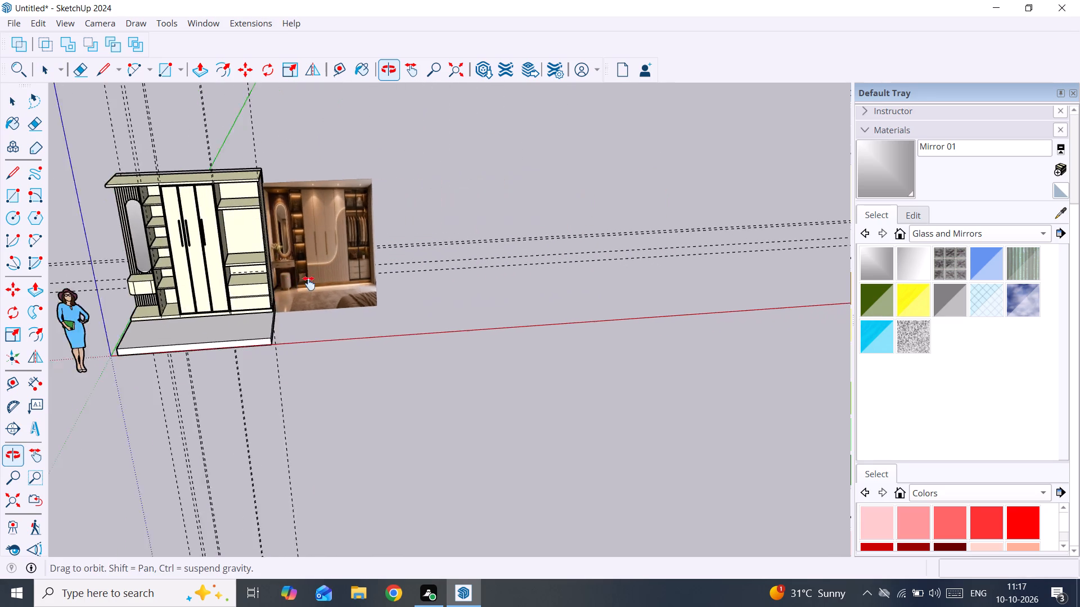
middle_click_drag(309, 283, 269, 283)
scroll(318, 282, "down", 3)
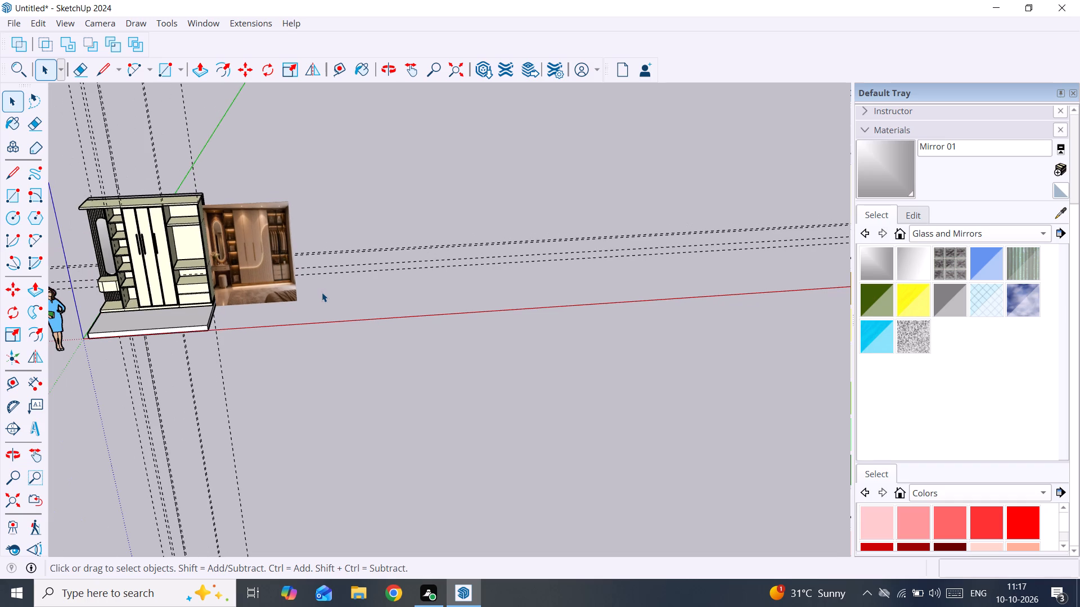
left_click(34, 21)
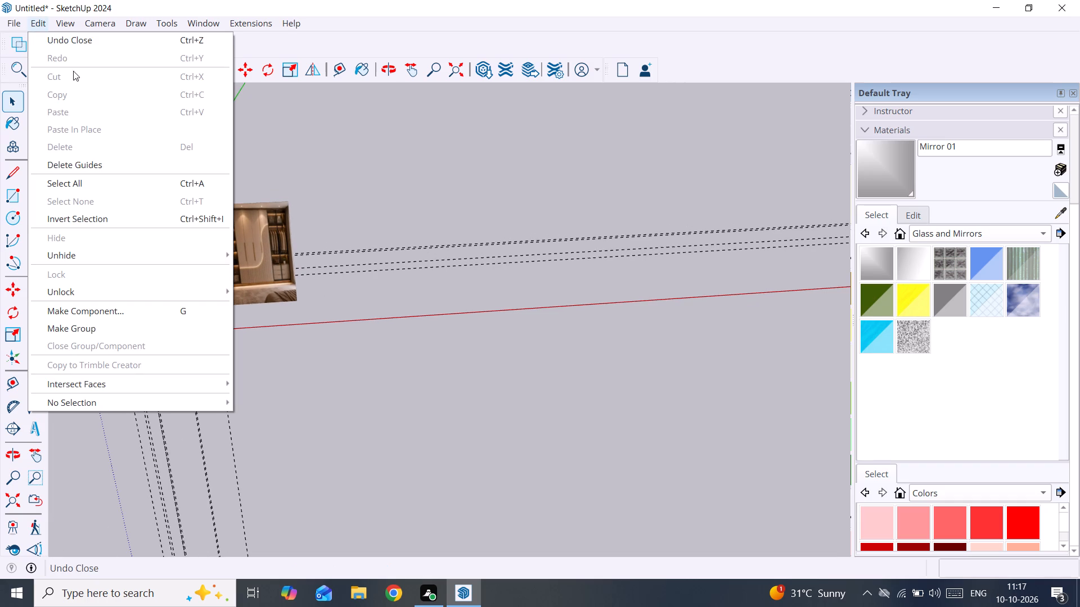
left_click(103, 165)
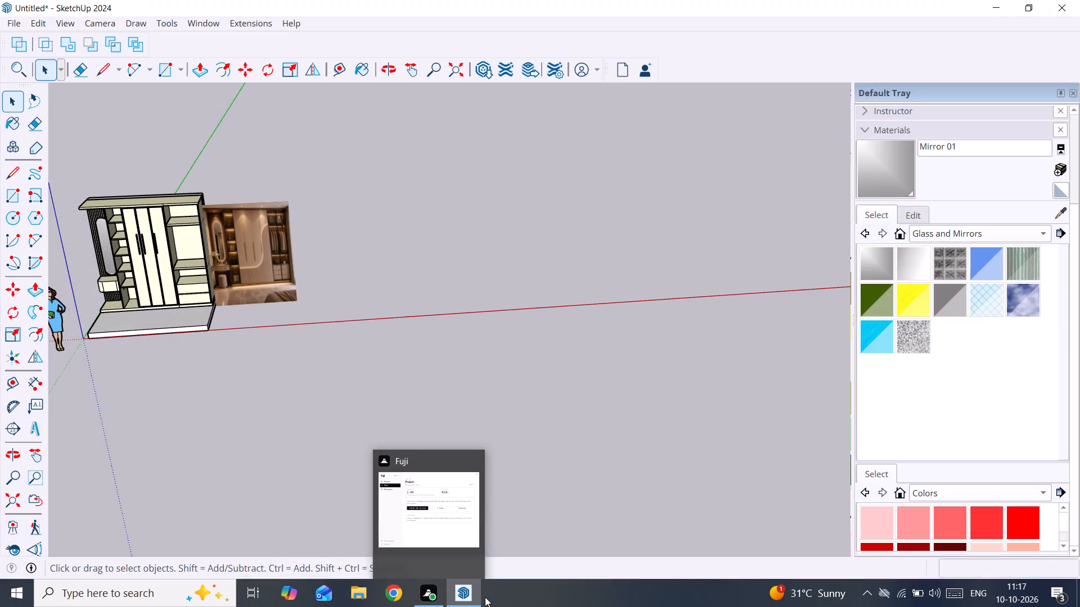
Draw a small rectangle on the ground beyond the reference image and make it a group.
scroll(366, 352, "up", 3)
scroll(335, 290, "up", 5)
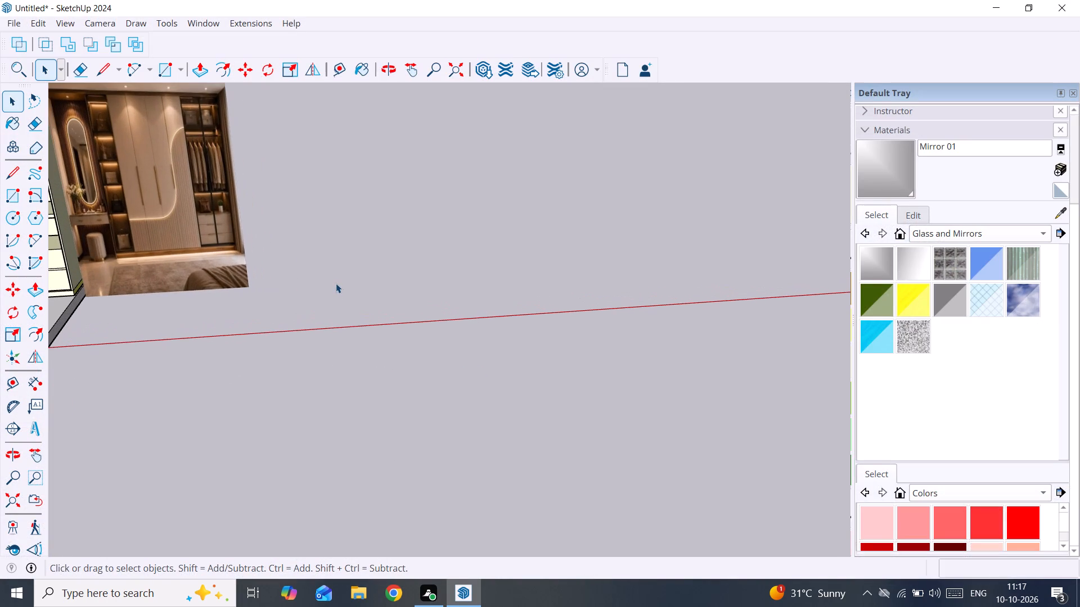
key("r")
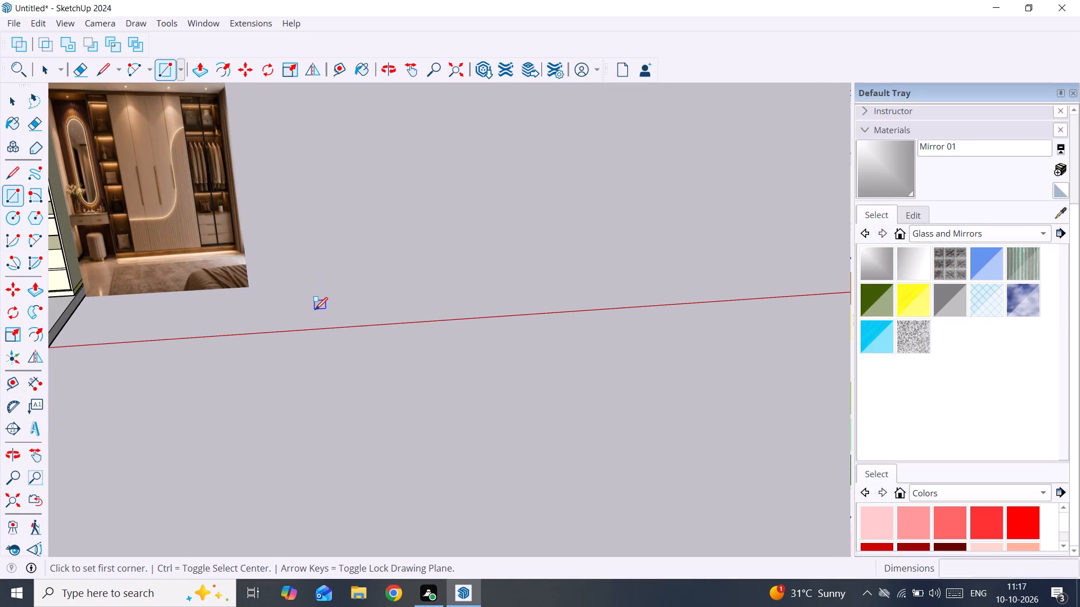
left_click(315, 310)
left_click(349, 279)
key("space")
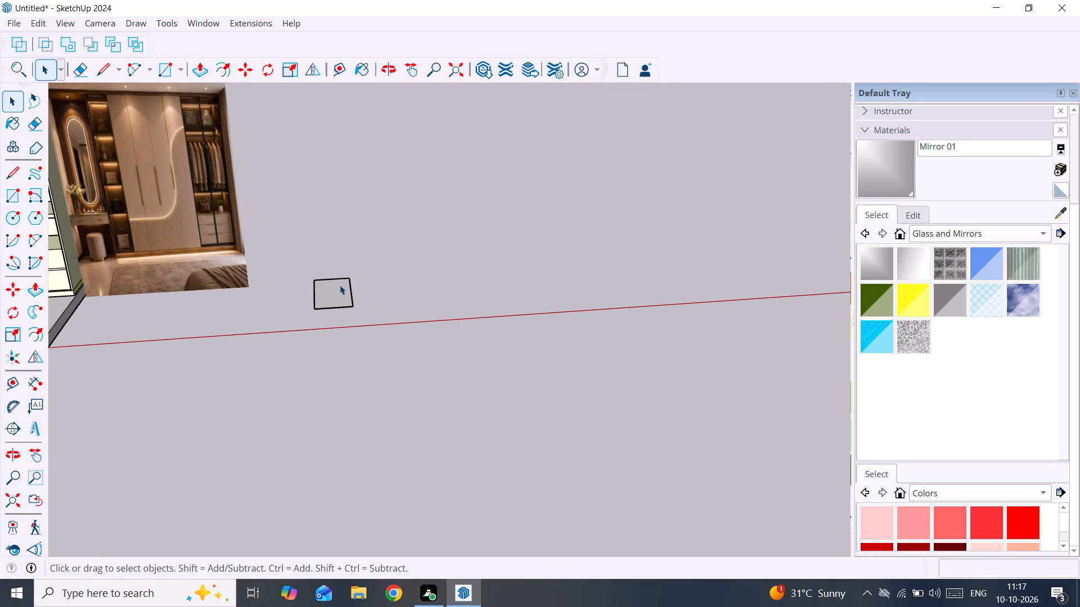
double_click(337, 287)
right_click(337, 287)
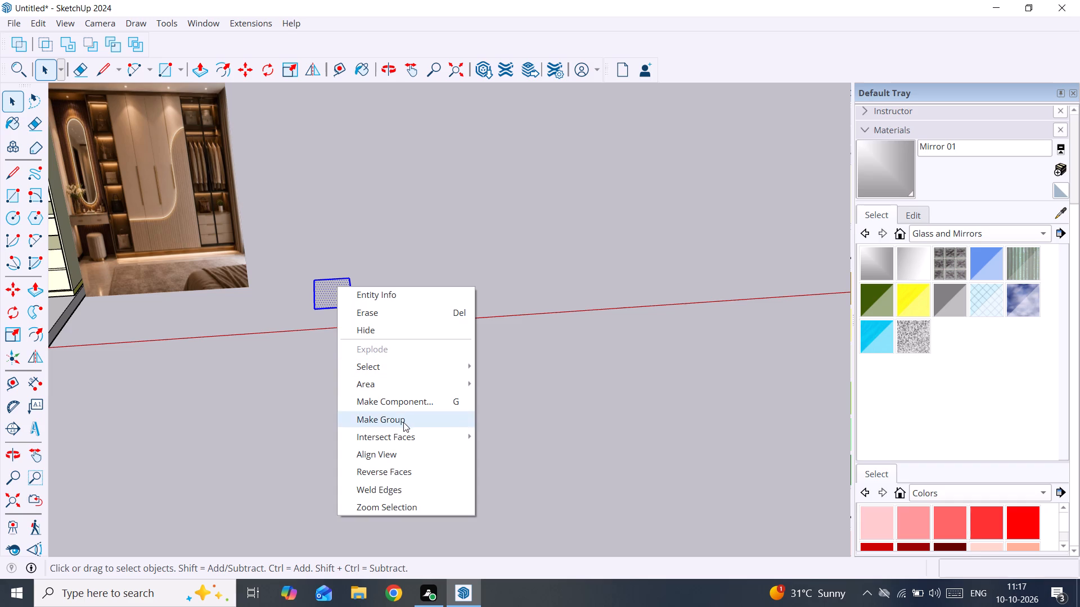
left_click(403, 423)
Extrude the grouped rectangle upward into a block about 3' 5 9/16" tall.
triple_click(328, 290)
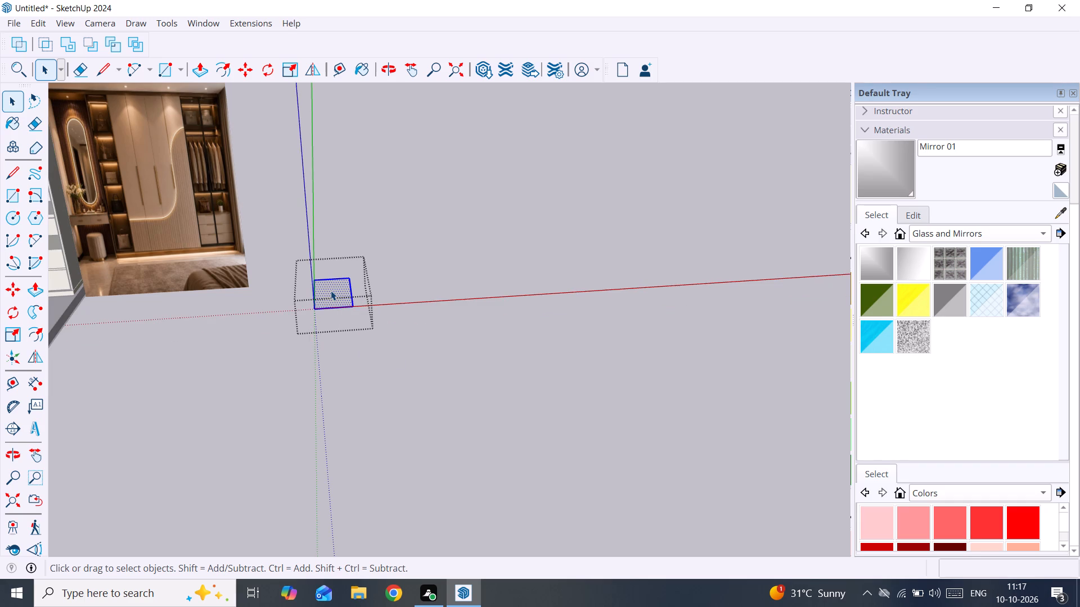
key("p")
left_click(331, 291)
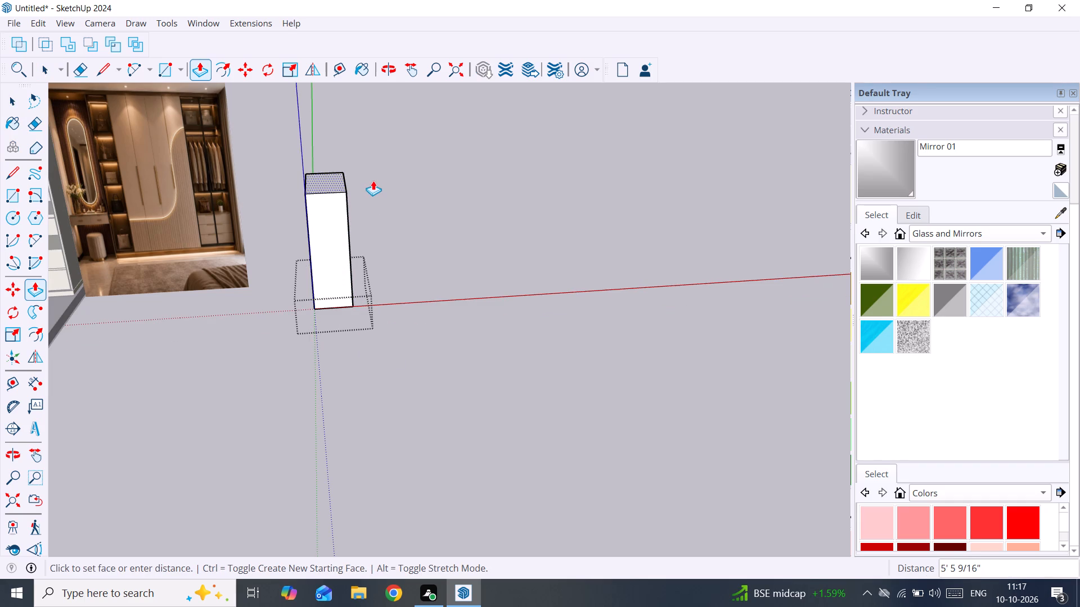
left_click(371, 221)
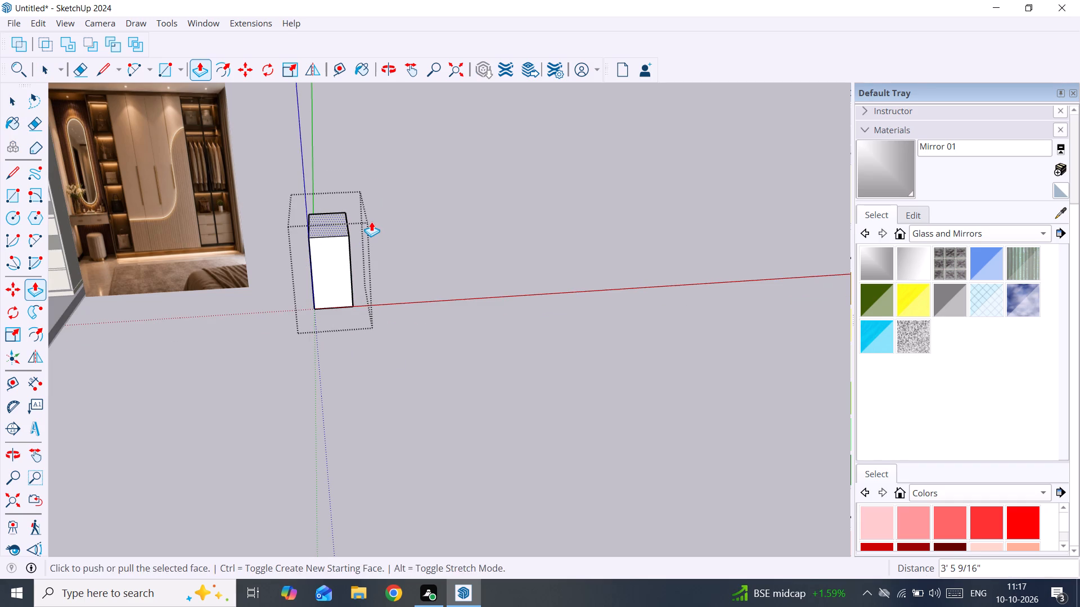
key("space")
left_click(379, 224)
Widen the new block by pulling its side face away from the reference image about 1' 1 1/2".
scroll(375, 230, "up", 1)
middle_click_drag(375, 230, 319, 275)
scroll(333, 226, "up", 5)
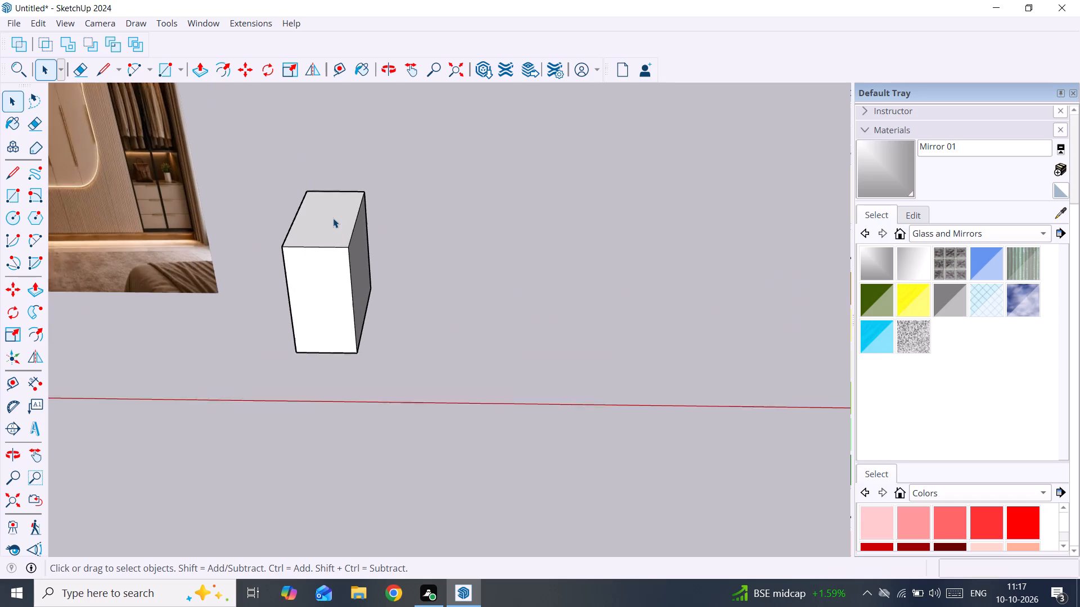
middle_click_drag(380, 250, 224, 283)
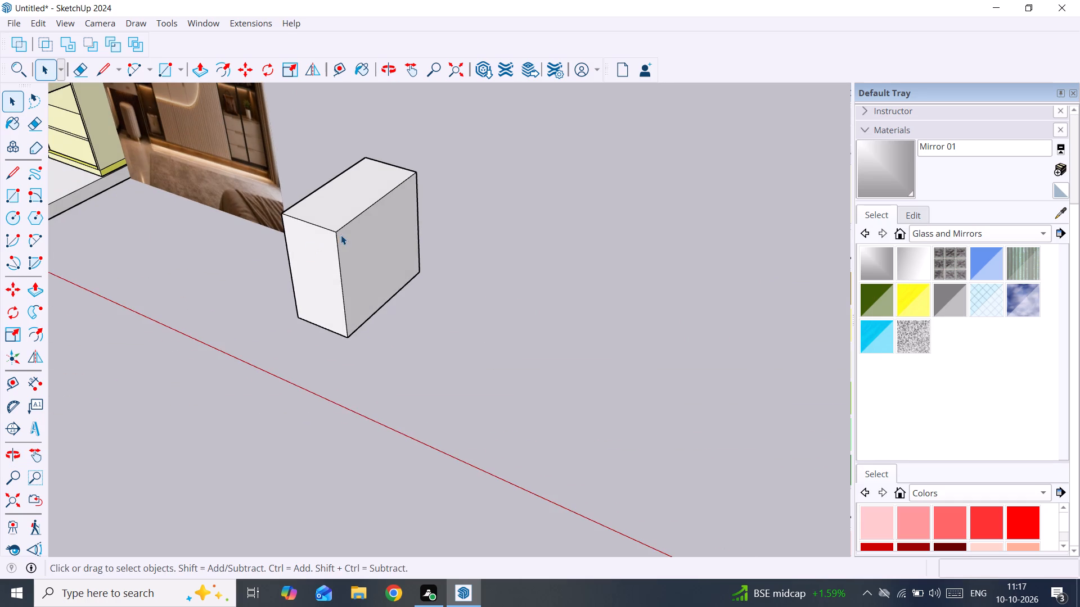
double_click(341, 235)
left_click(364, 242)
key("p")
left_click(368, 243)
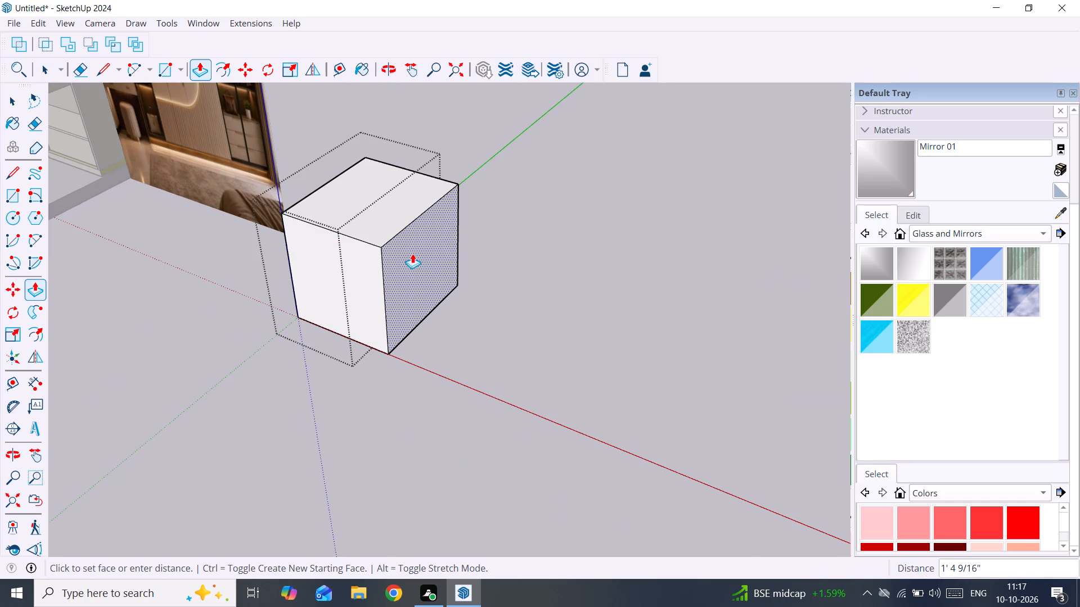
key("space")
key("p")
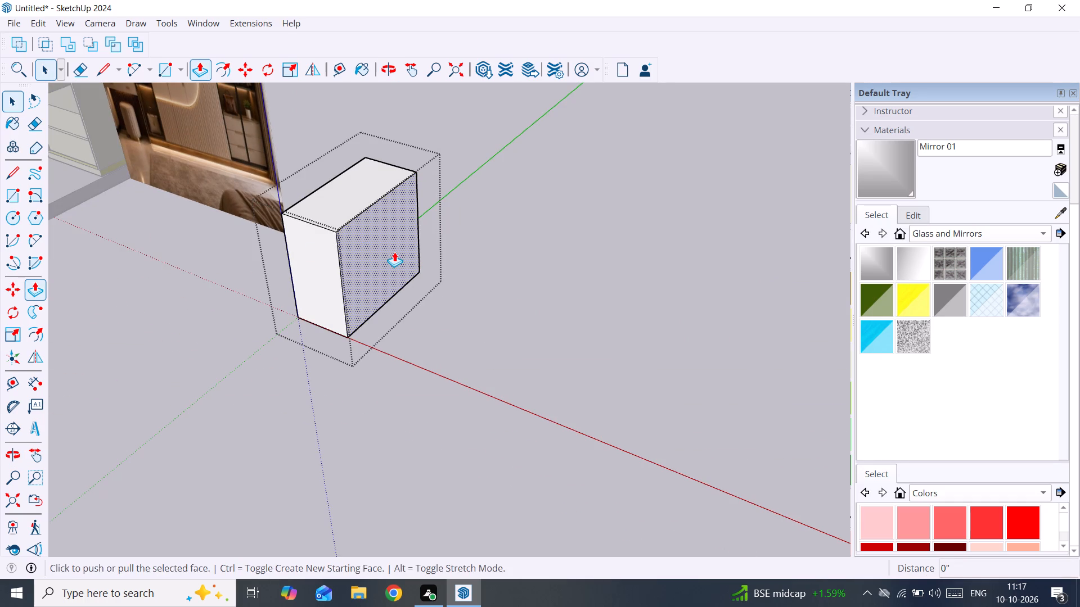
left_click(394, 252)
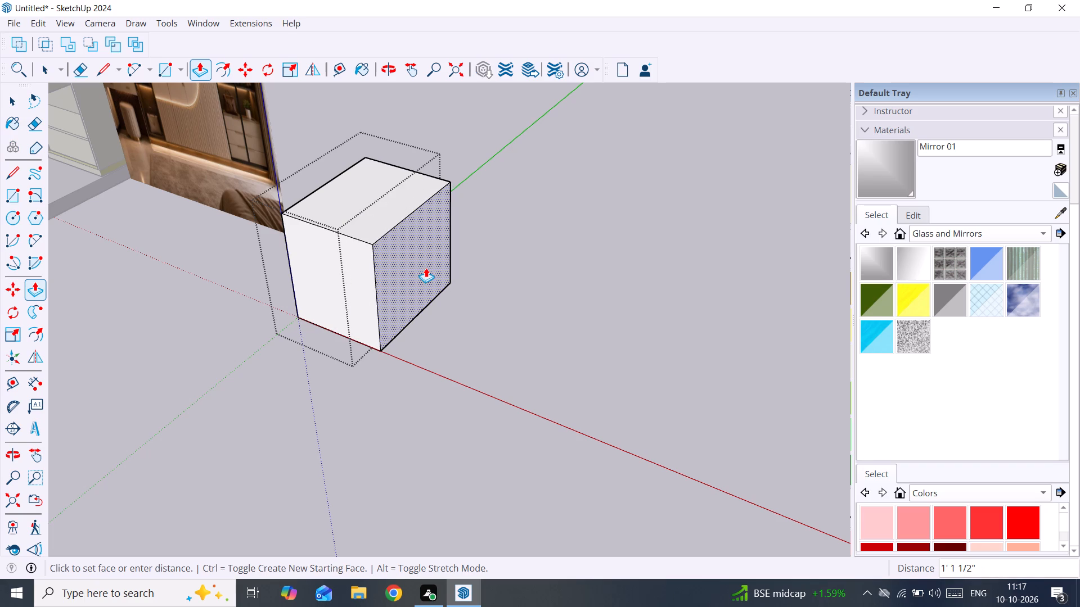
left_click(427, 269)
key("space")
Draw a circle of about 1' 5 3/16" radius near the middle of the block's top face.
middle_click_drag(520, 215, 488, 390)
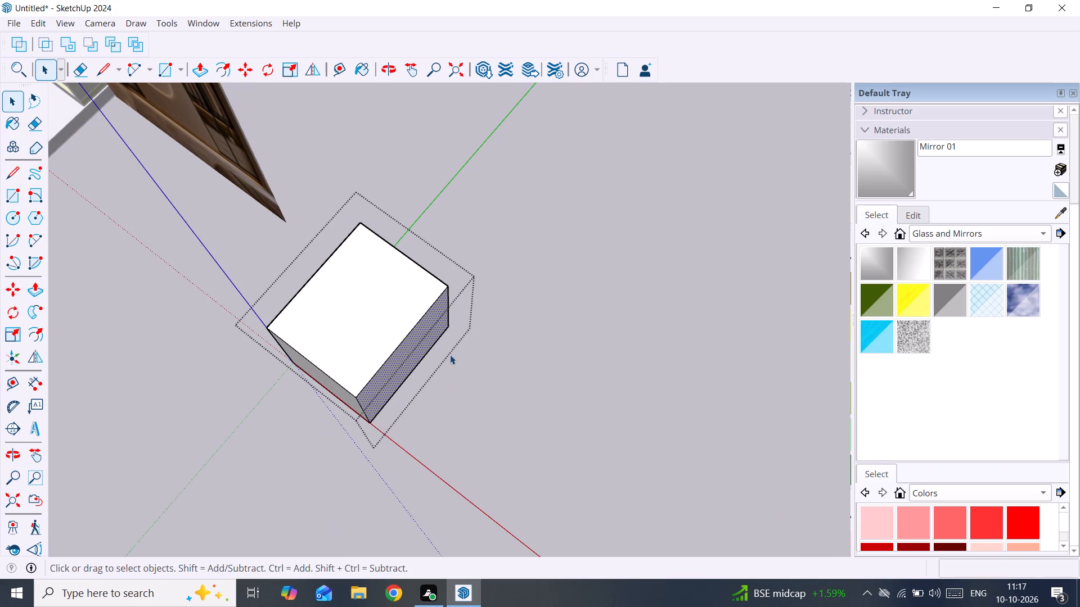
key("c")
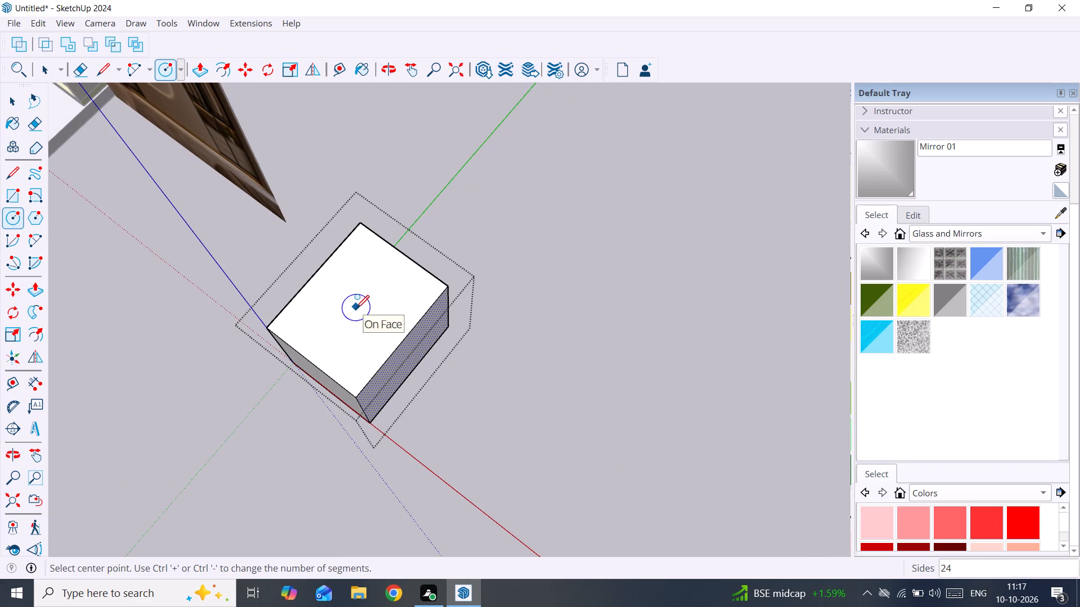
left_click(357, 306)
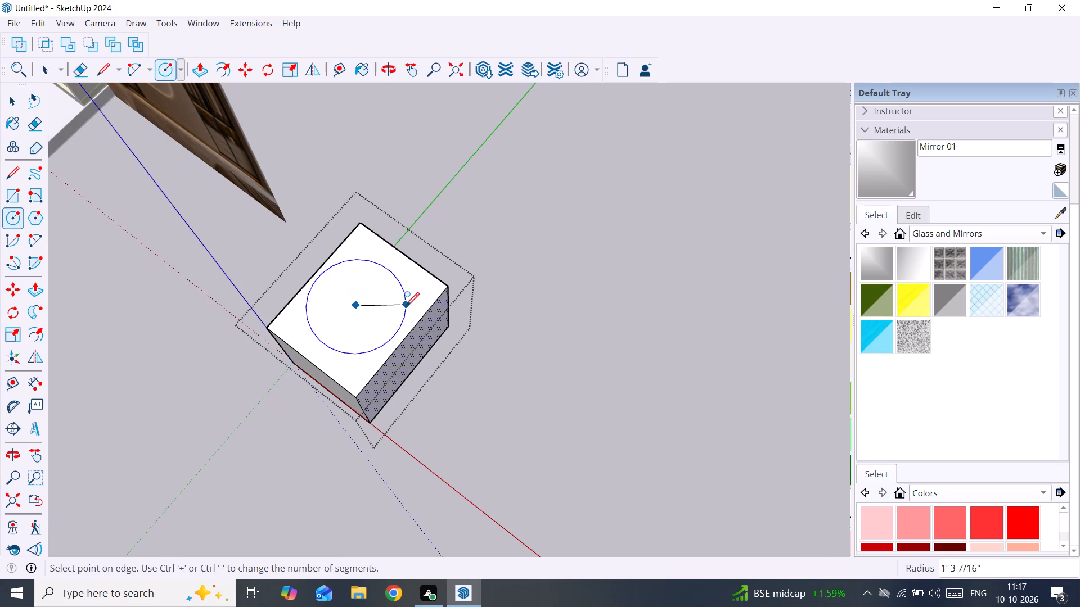
left_click(412, 302)
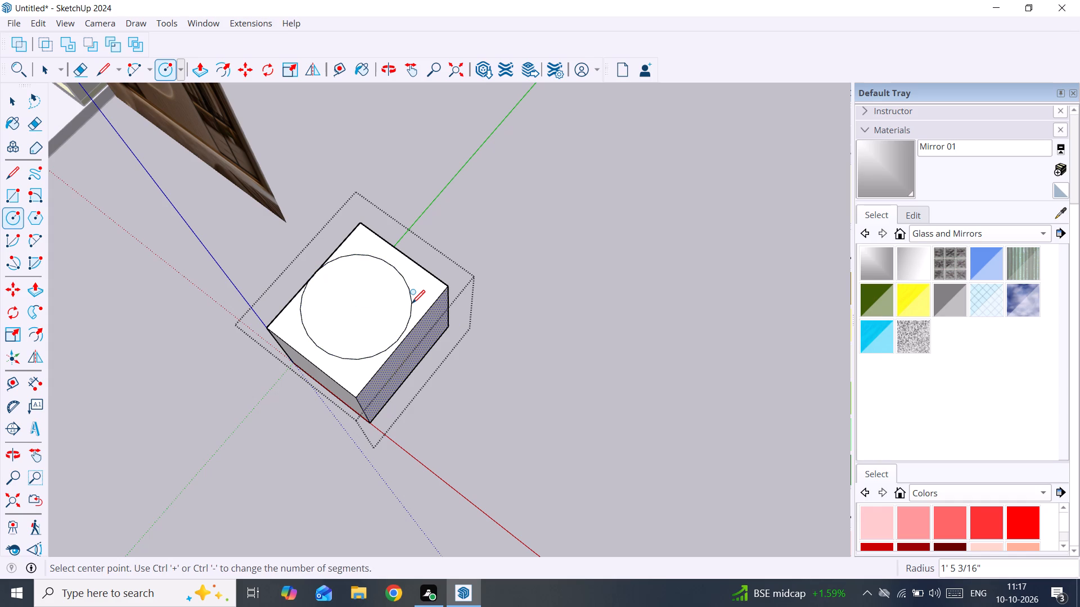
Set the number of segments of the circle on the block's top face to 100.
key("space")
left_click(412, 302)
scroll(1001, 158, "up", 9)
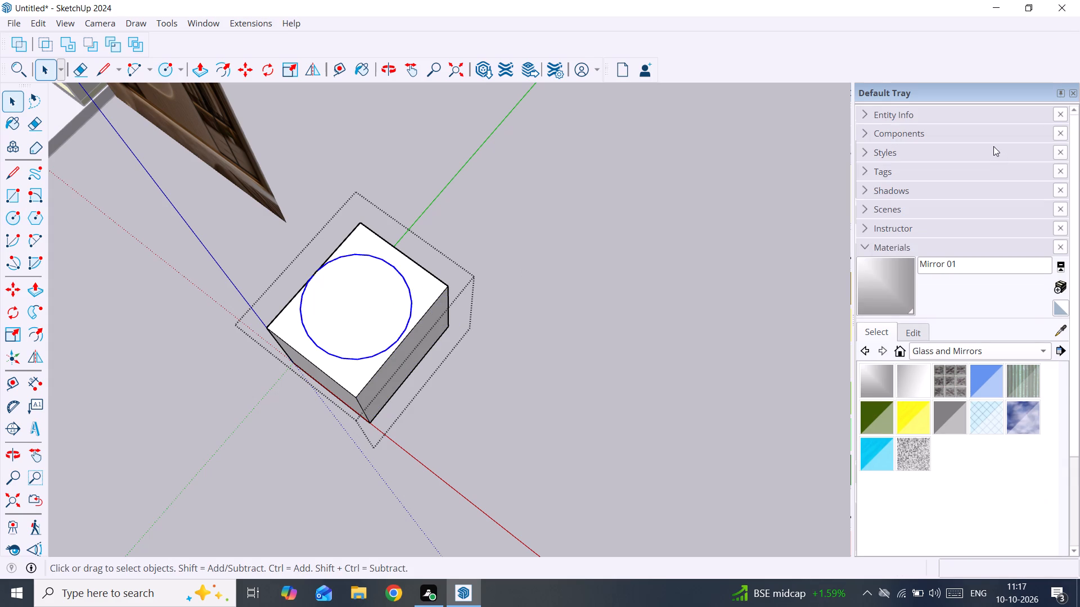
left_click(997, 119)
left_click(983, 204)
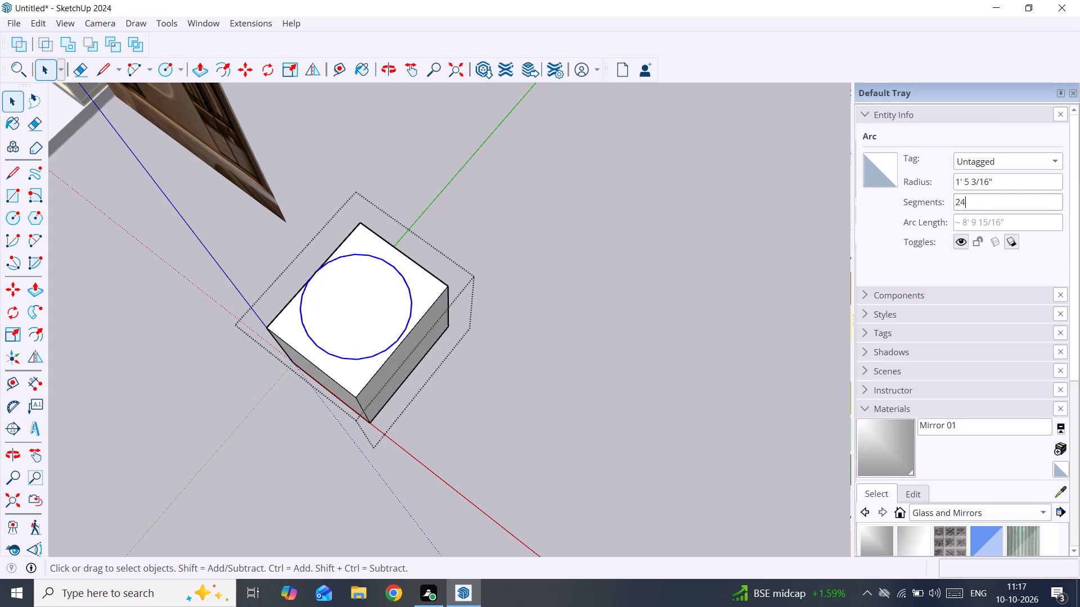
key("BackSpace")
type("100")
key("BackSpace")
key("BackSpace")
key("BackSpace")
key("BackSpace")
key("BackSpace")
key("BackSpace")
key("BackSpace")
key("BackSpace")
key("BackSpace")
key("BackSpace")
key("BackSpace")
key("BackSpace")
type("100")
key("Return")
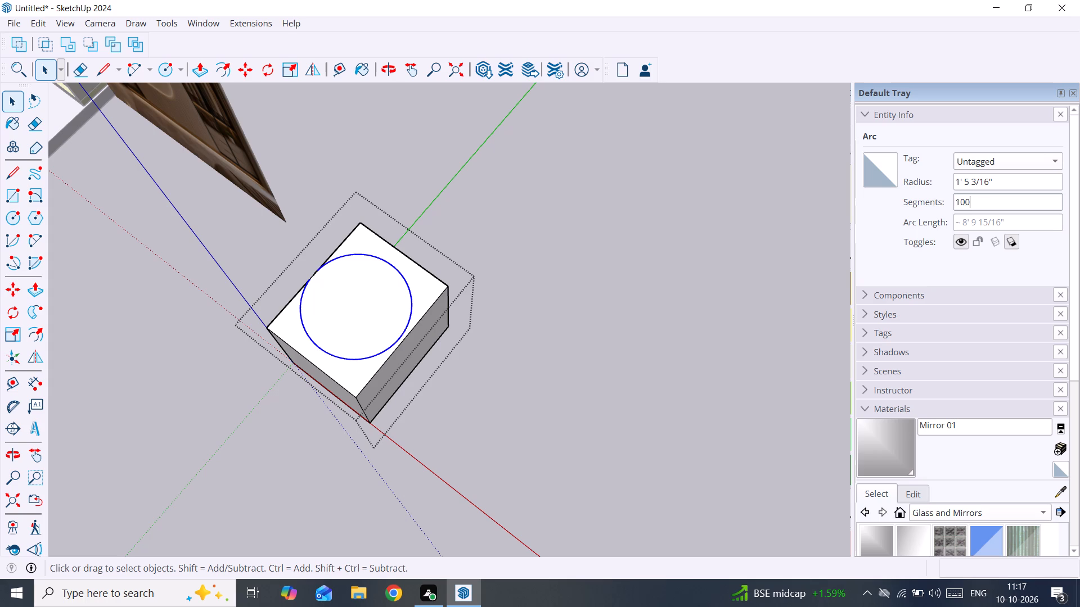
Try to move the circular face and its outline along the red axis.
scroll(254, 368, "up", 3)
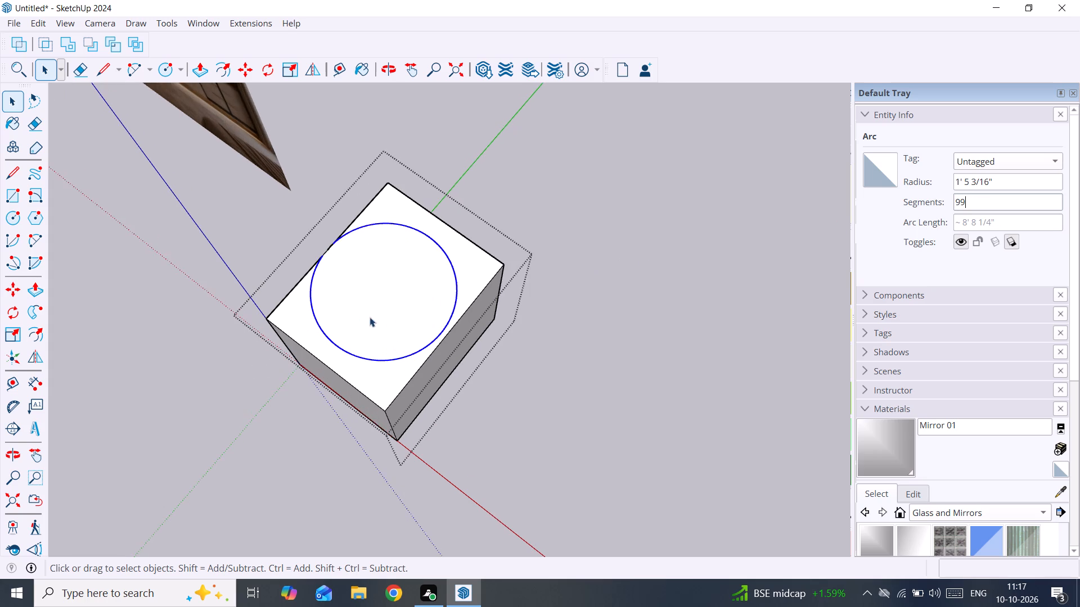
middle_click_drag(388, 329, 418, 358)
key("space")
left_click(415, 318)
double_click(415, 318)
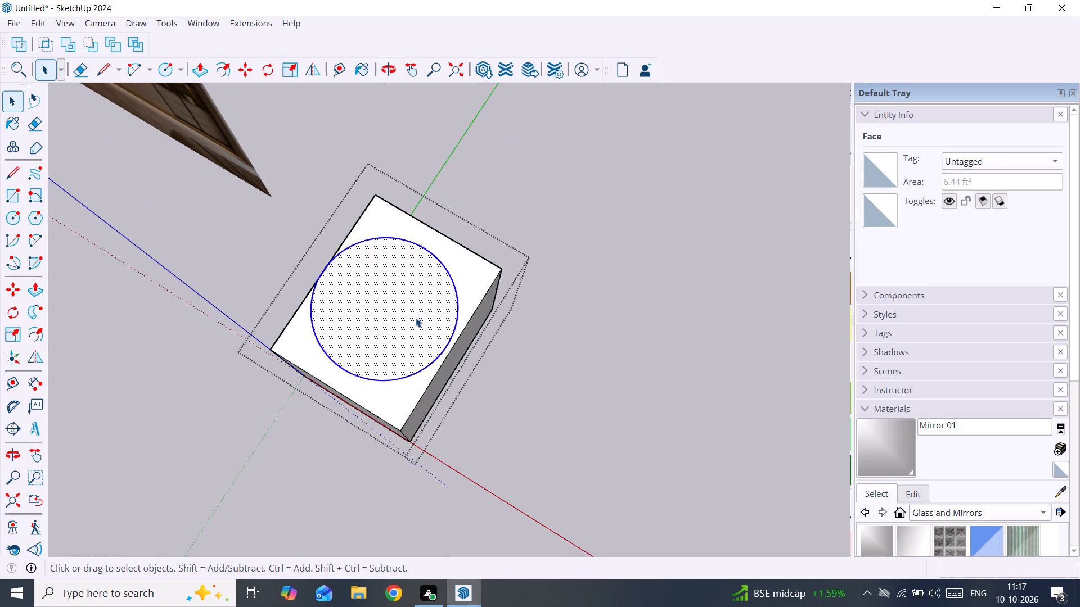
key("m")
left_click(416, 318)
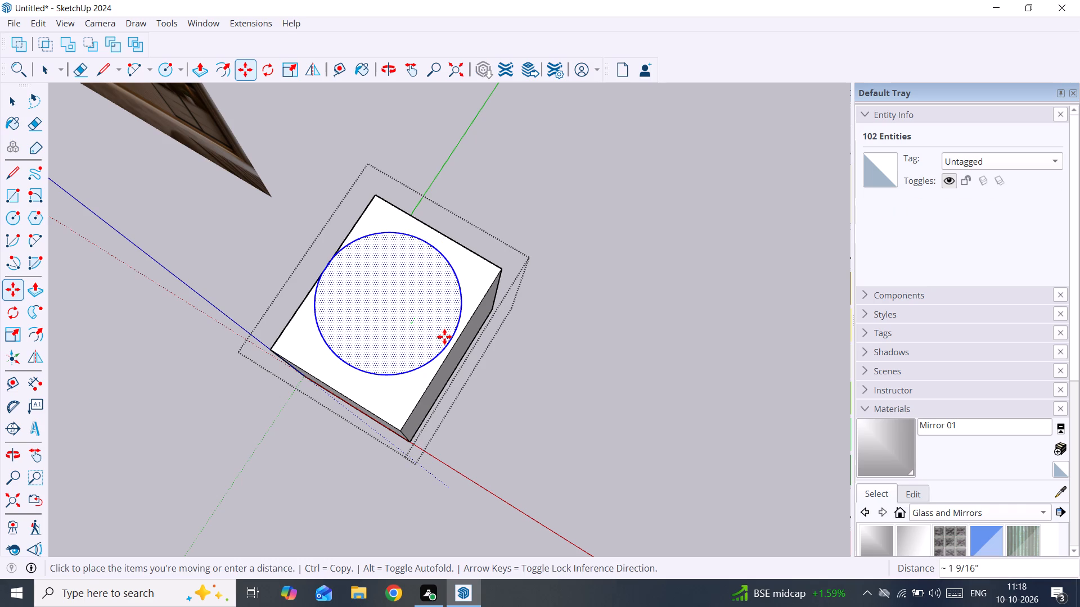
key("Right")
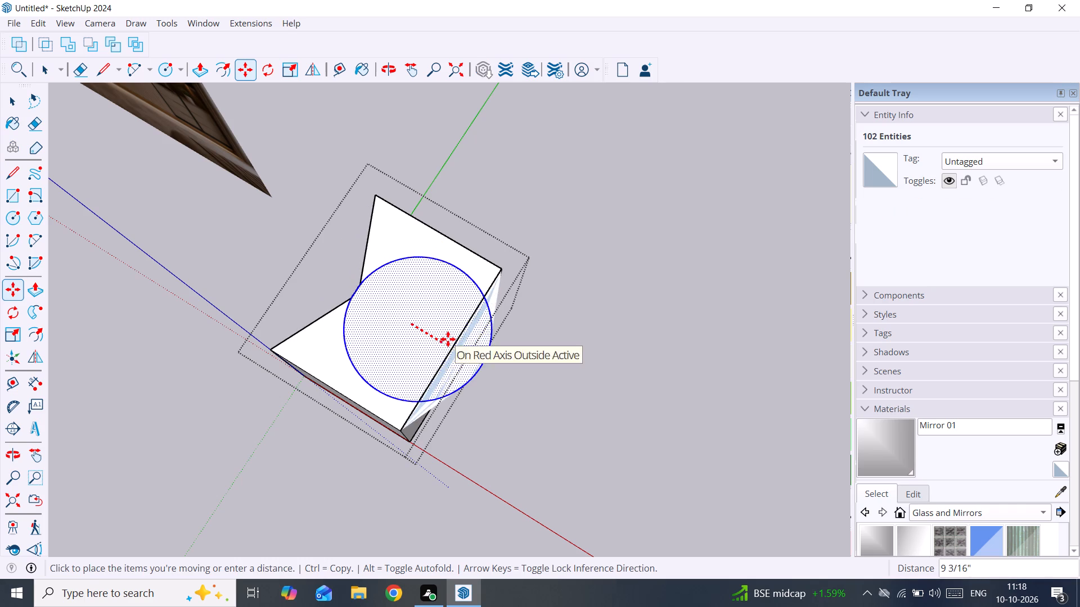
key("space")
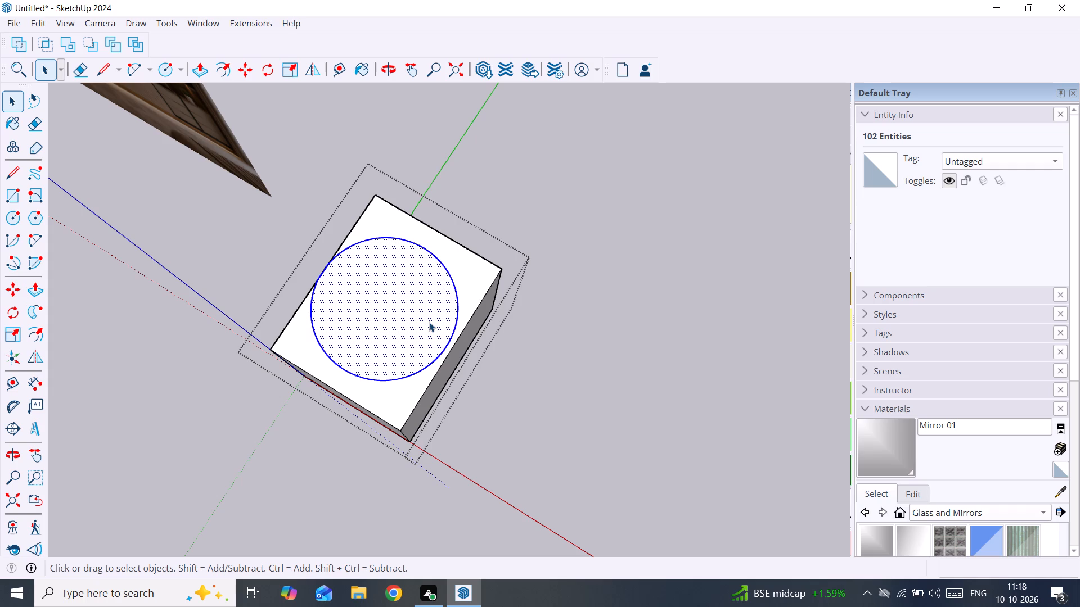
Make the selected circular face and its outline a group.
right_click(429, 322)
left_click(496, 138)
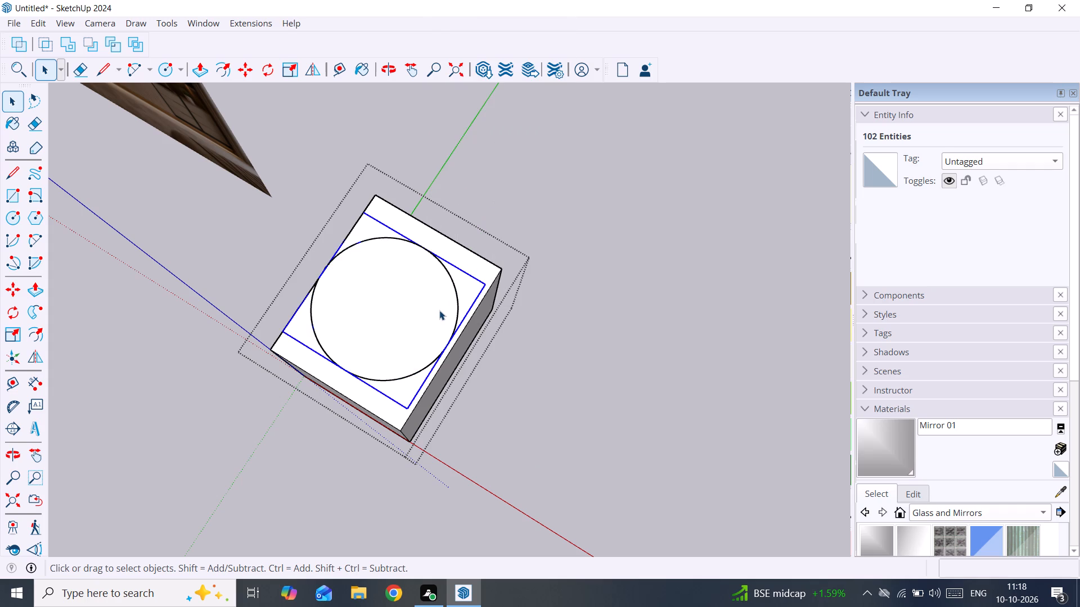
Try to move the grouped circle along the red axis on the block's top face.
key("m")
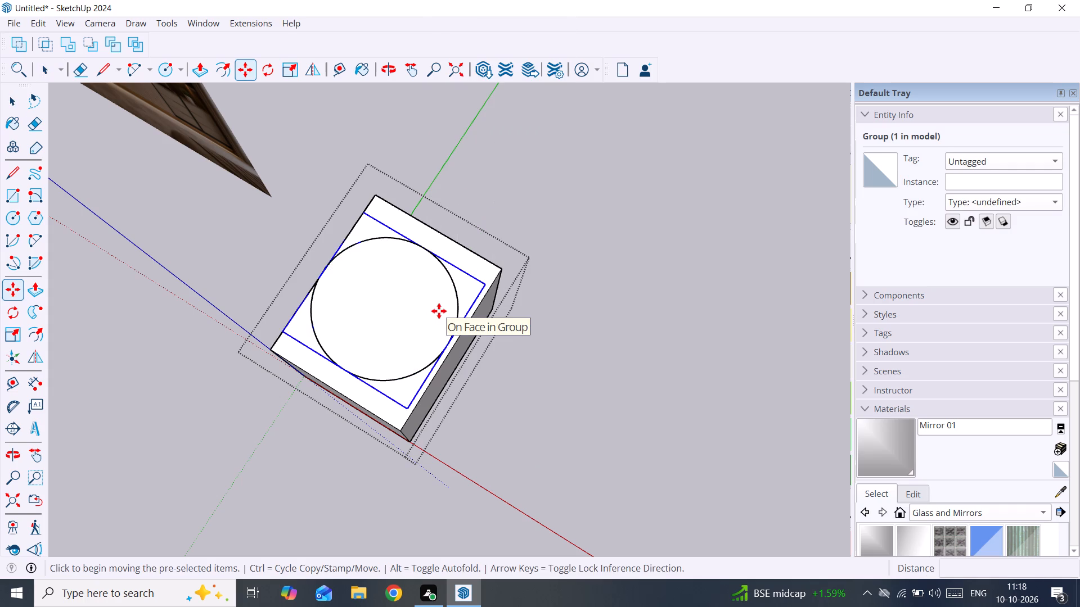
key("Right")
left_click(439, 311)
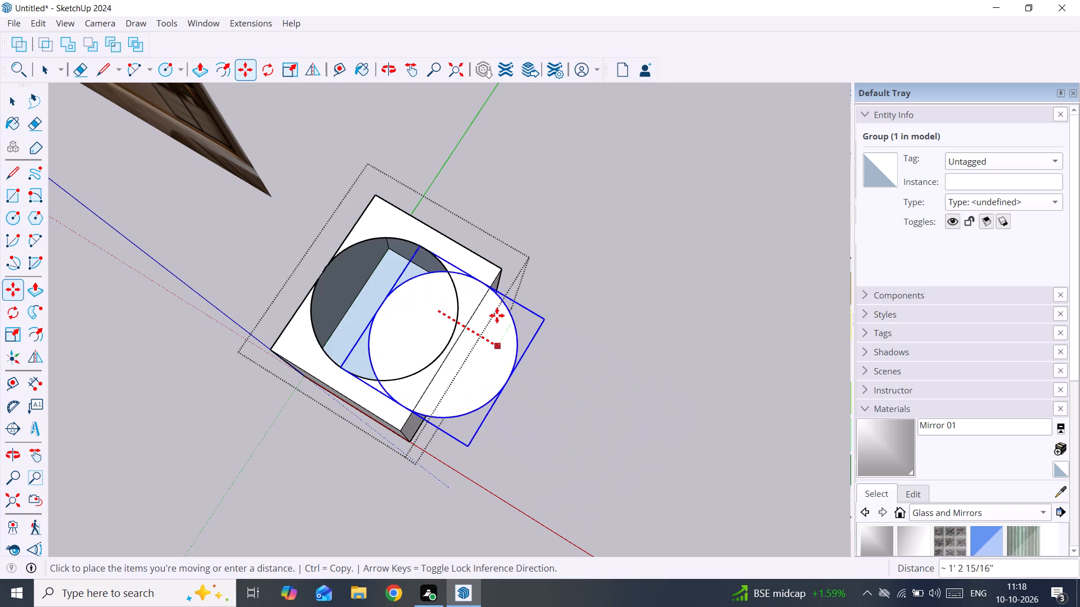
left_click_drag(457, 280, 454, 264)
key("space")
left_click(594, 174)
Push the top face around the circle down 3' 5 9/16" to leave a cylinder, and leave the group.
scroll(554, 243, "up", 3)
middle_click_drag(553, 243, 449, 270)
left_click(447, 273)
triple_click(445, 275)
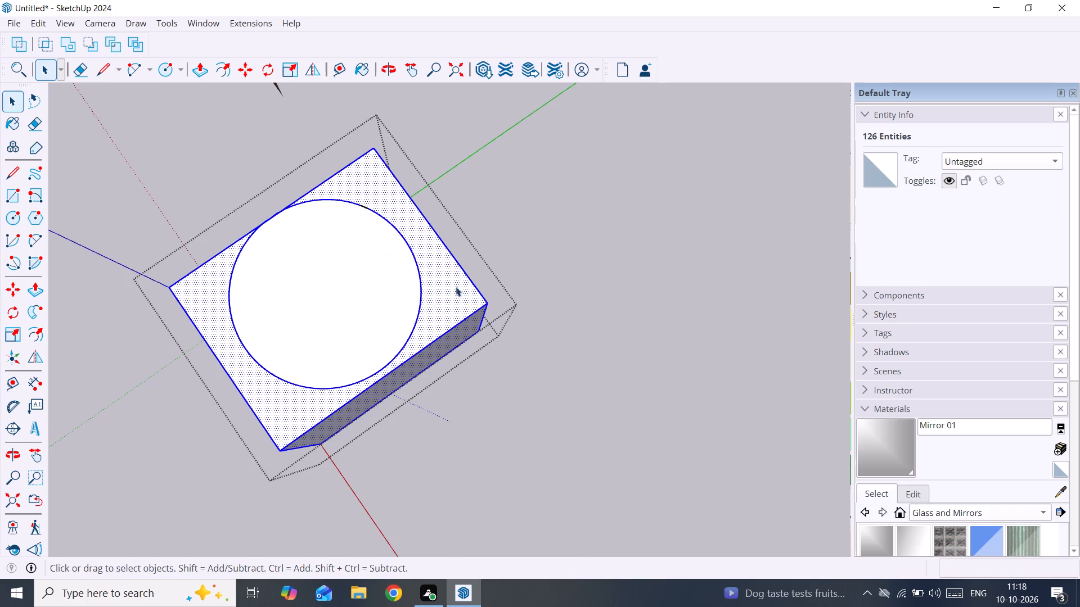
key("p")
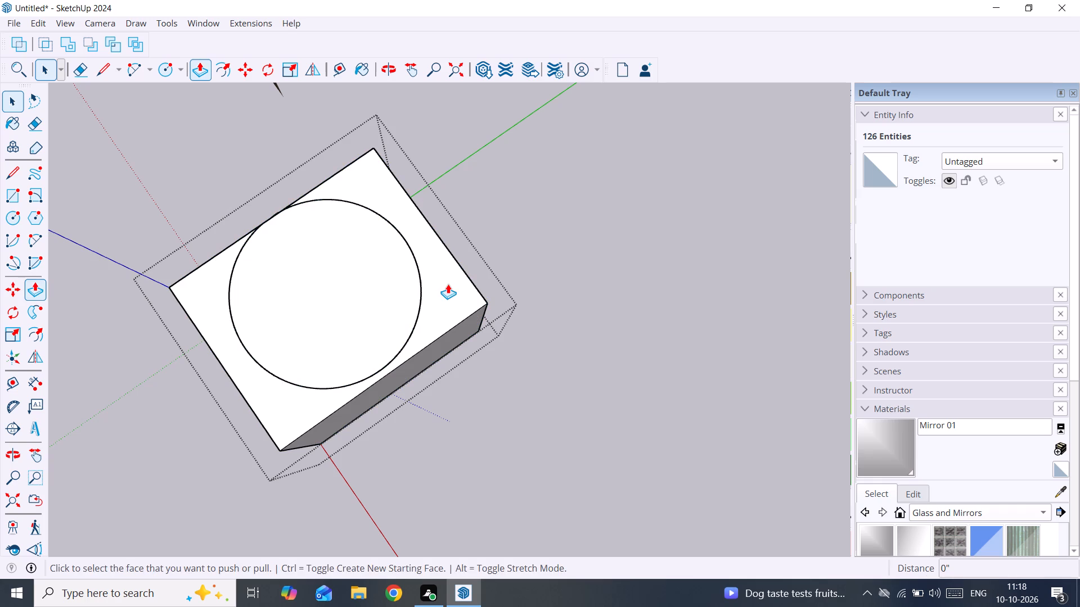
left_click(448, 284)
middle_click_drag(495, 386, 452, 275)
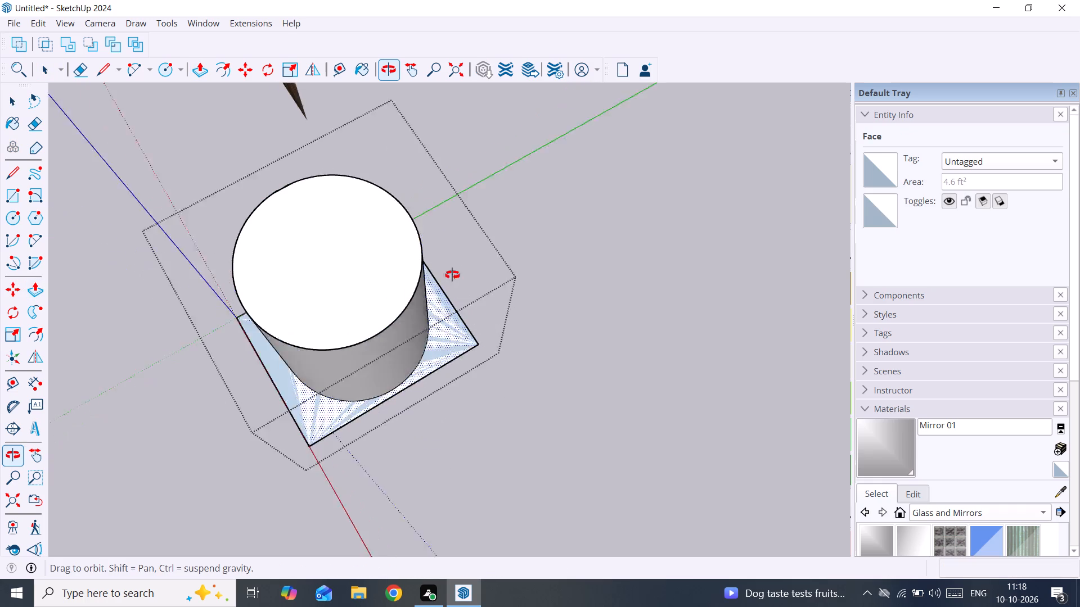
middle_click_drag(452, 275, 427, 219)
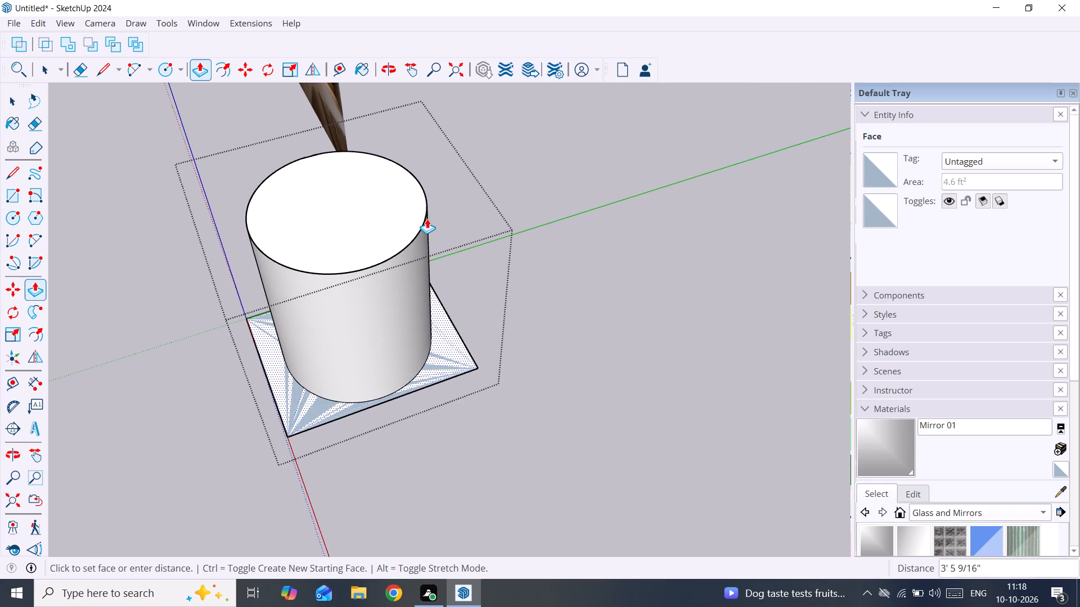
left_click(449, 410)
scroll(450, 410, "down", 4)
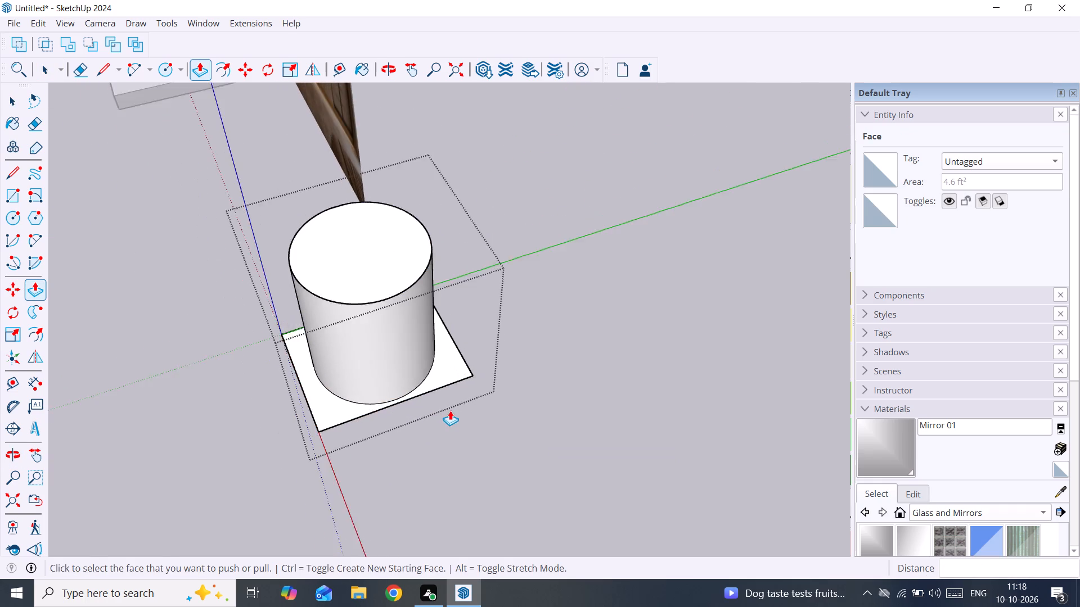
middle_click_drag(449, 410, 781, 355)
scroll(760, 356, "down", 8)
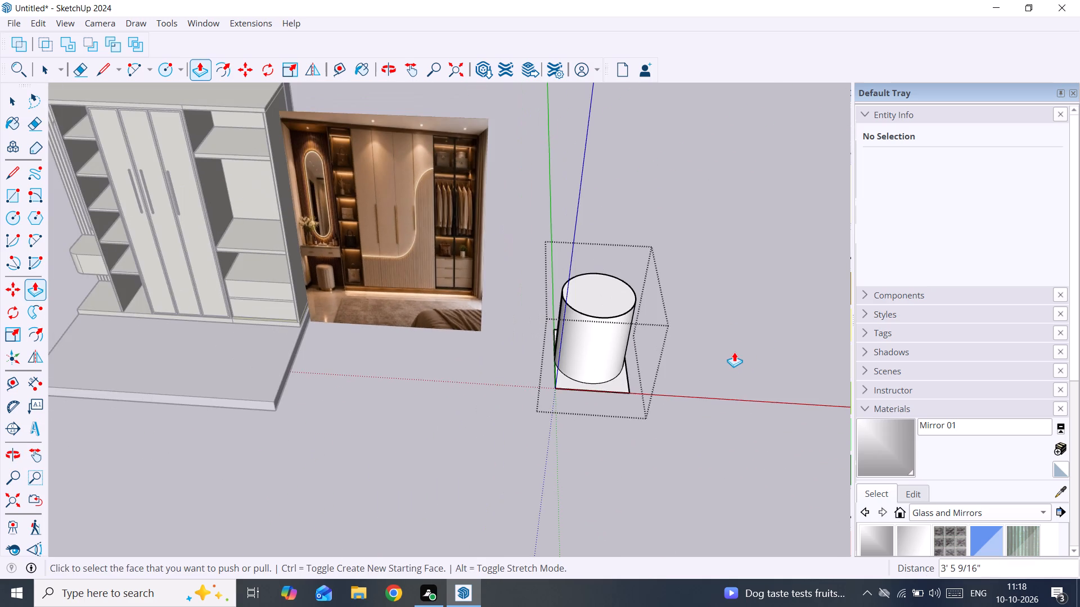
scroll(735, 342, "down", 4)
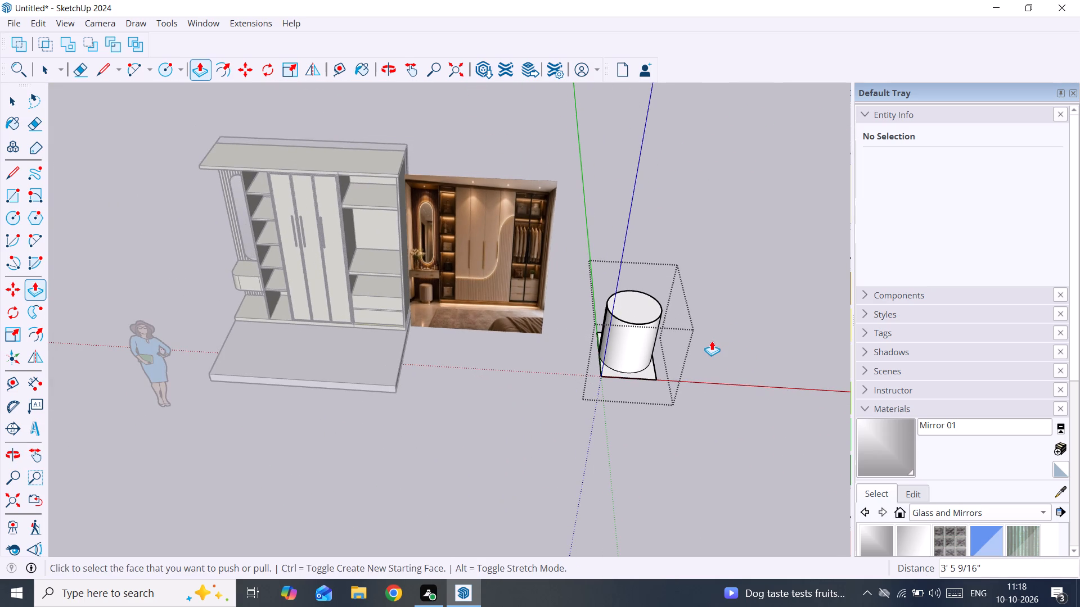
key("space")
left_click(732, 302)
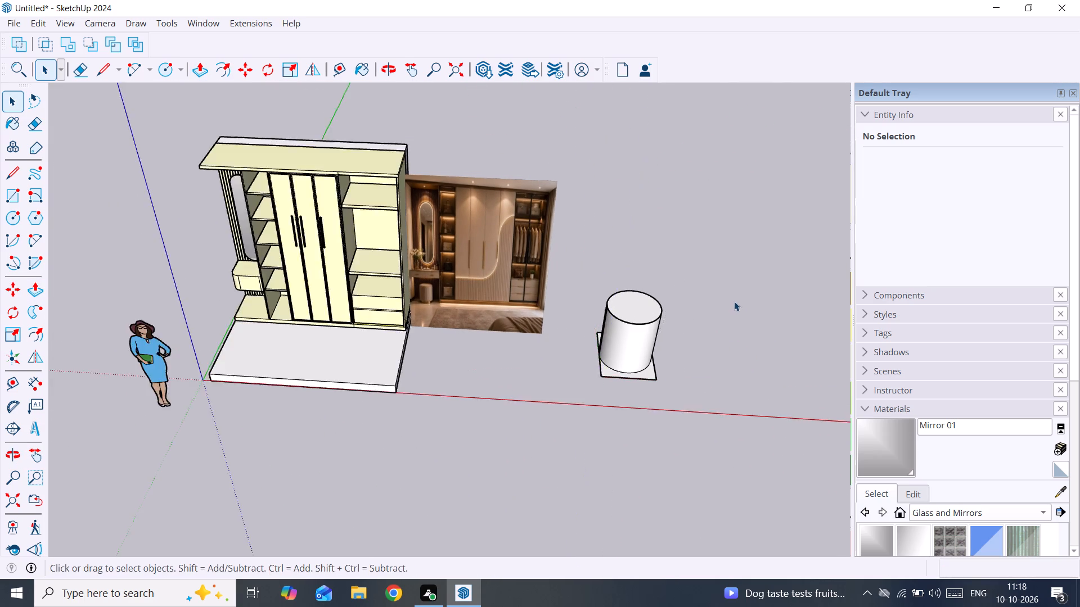
Delete the cylinder group standing beyond the reference image.
scroll(737, 300, "down", 5)
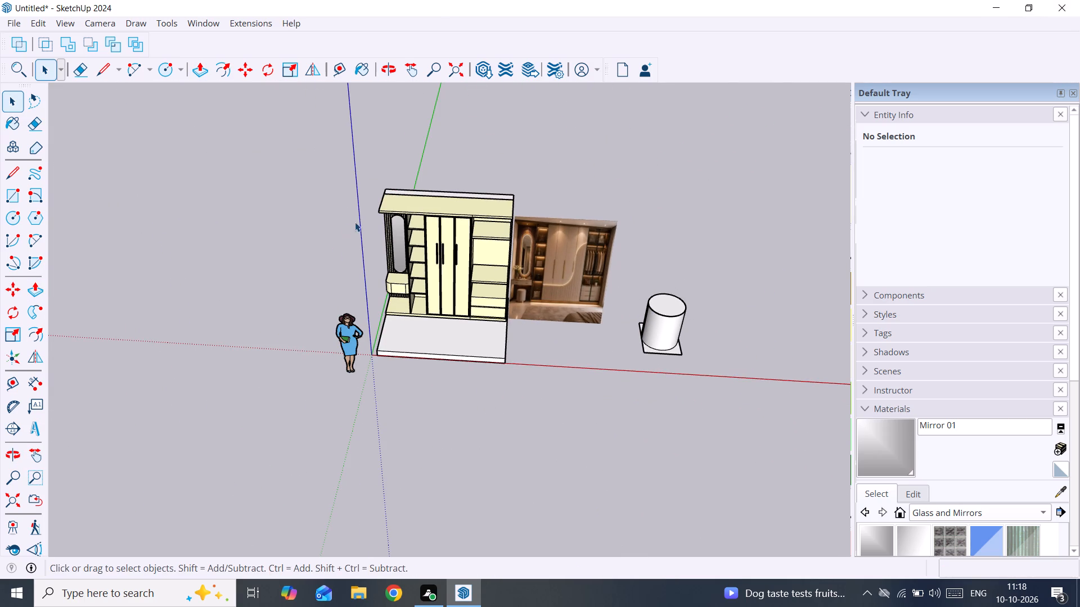
left_click(673, 358)
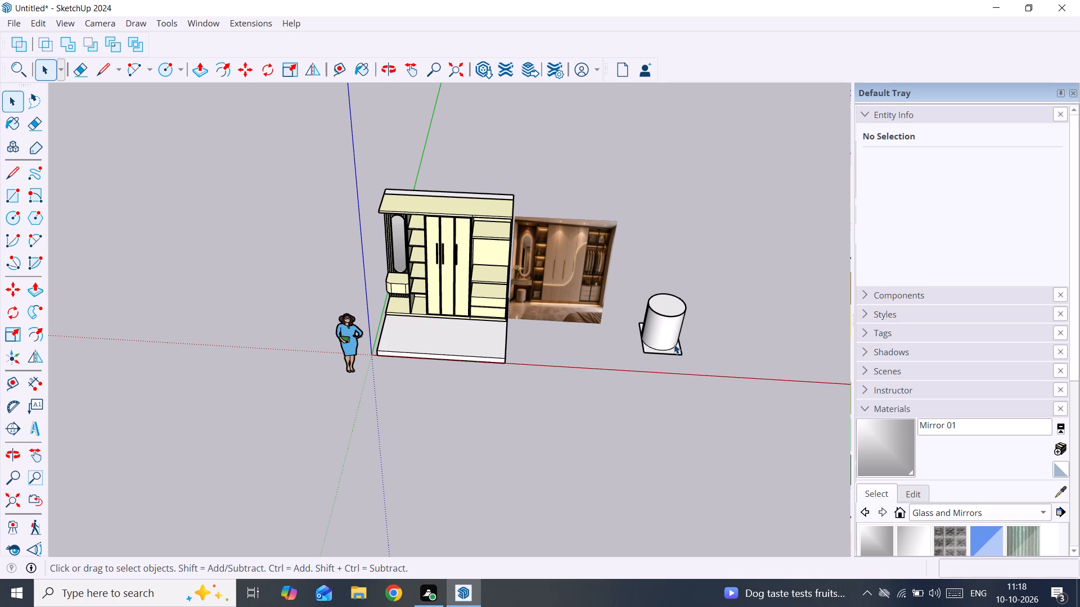
left_click(674, 344)
key("Delete")
Examine the wardrobe model alongside the reference image to compare their details.
scroll(676, 305, "down", 4)
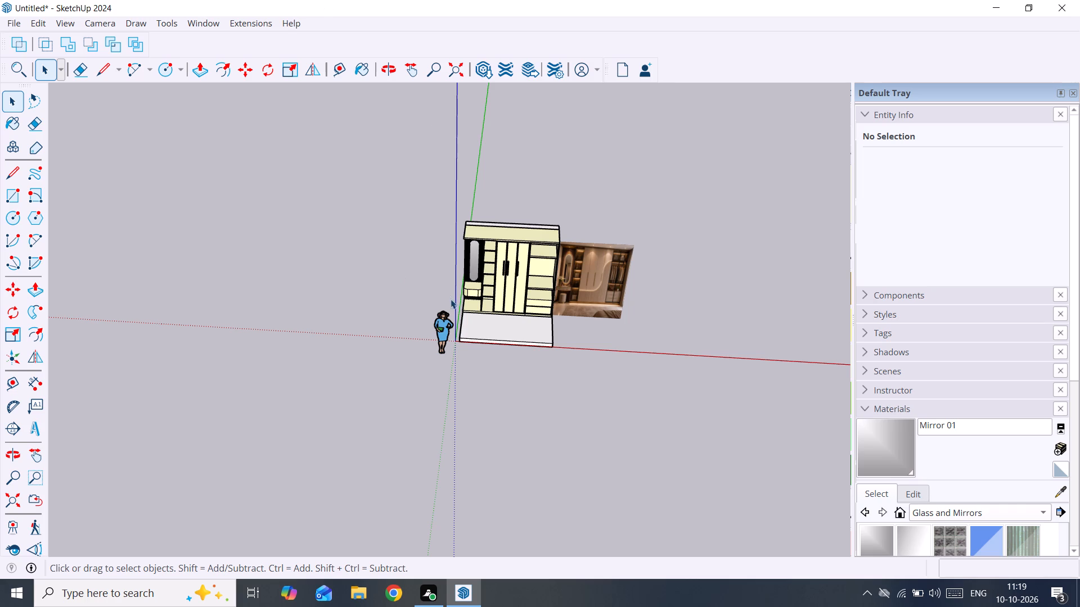
scroll(457, 300, "up", 11)
scroll(591, 237, "up", 2)
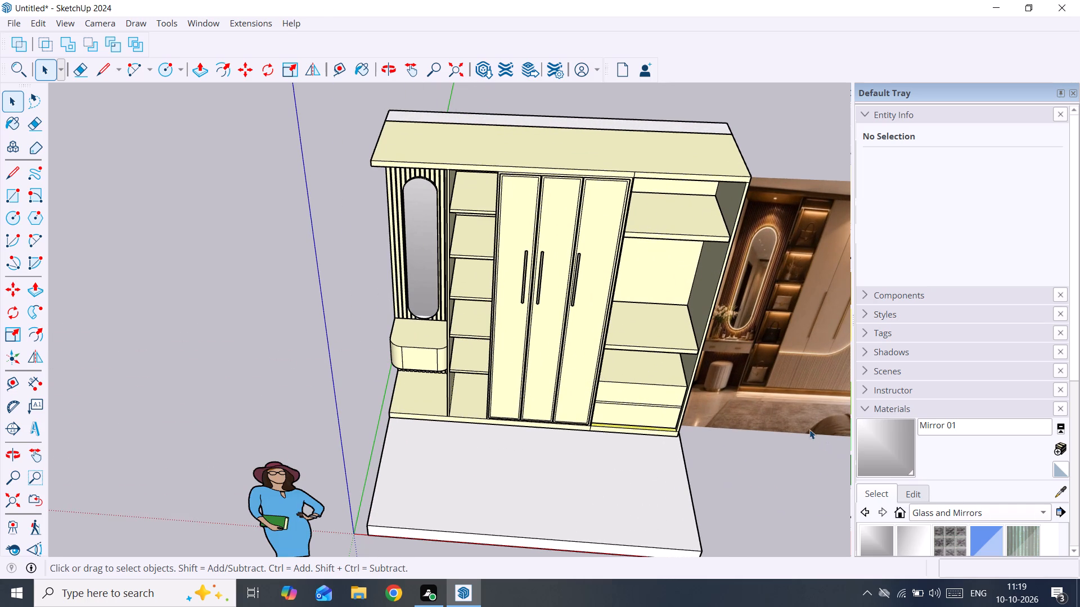
middle_click_drag(699, 391, 476, 297, "shift")
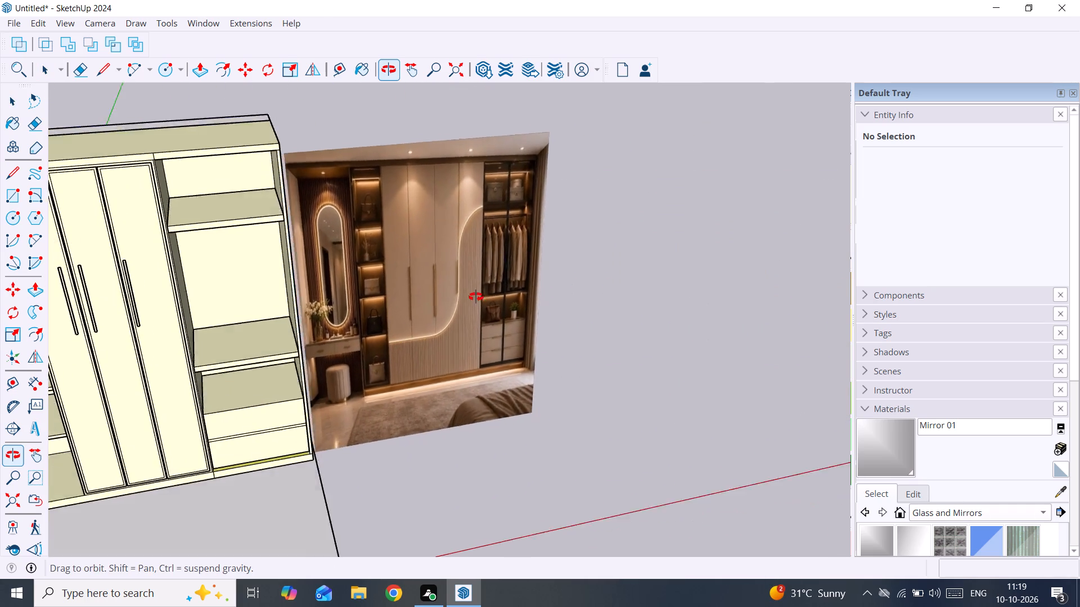
middle_click_drag(476, 297, 462, 221, "shift")
middle_click_drag(314, 203, 454, 427)
scroll(435, 419, "up", 2)
middle_click_drag(428, 415, 367, 320)
scroll(367, 319, "down", 3)
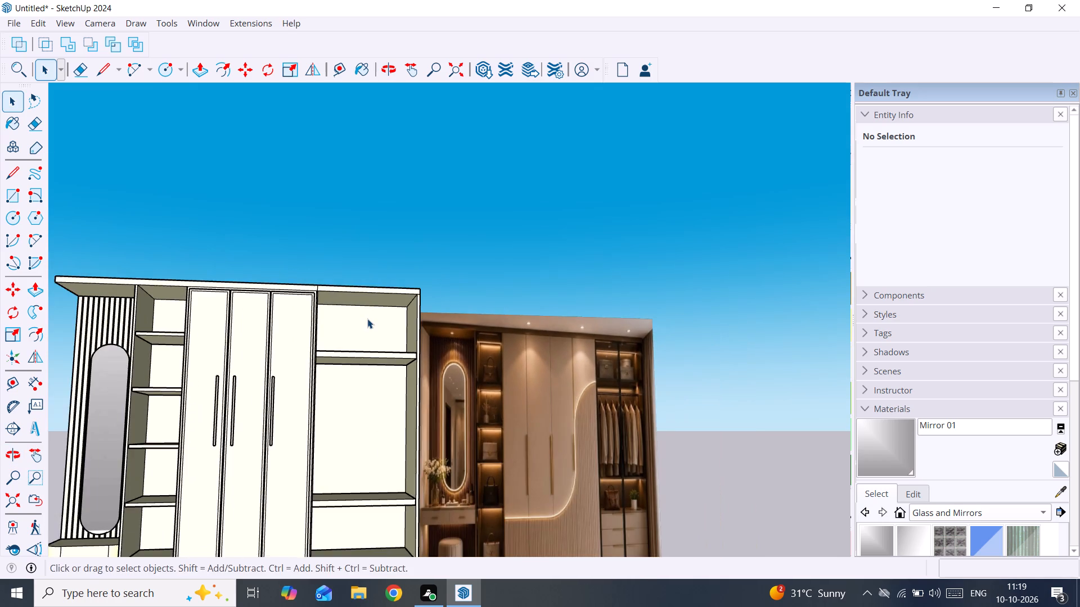
middle_click_drag(367, 310, 386, 201, "shift")
scroll(386, 201, "up", 1)
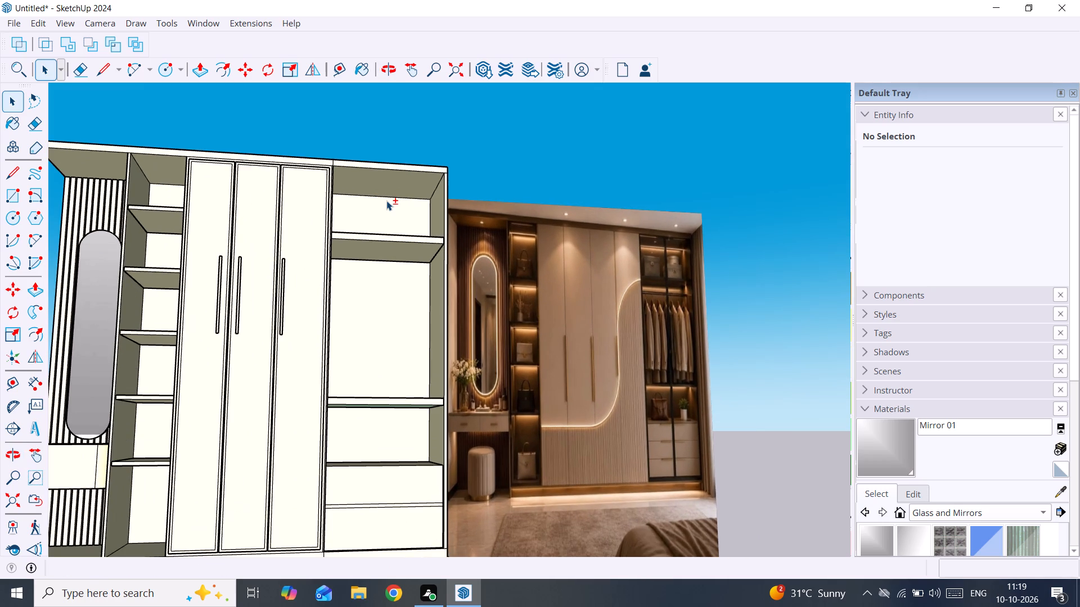
scroll(386, 201, "down", 3)
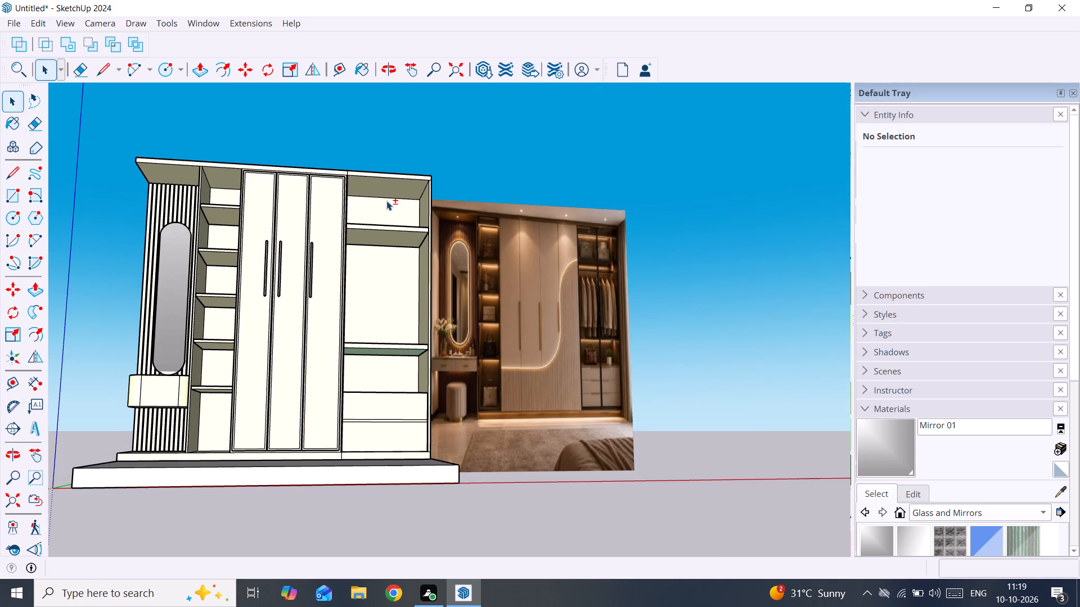
middle_click_drag(386, 201, 312, 347)
Open the right section's group and trace a short line on its opening's bottom front edge to close the opening with a face.
scroll(397, 392, "up", 4)
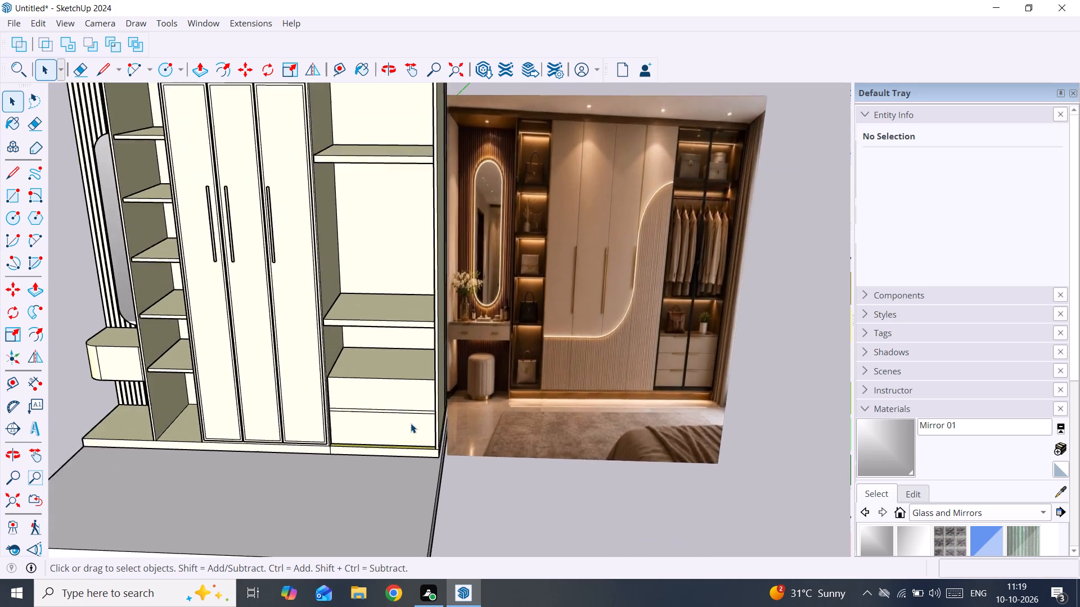
scroll(409, 425, "up", 6)
scroll(280, 475, "up", 3)
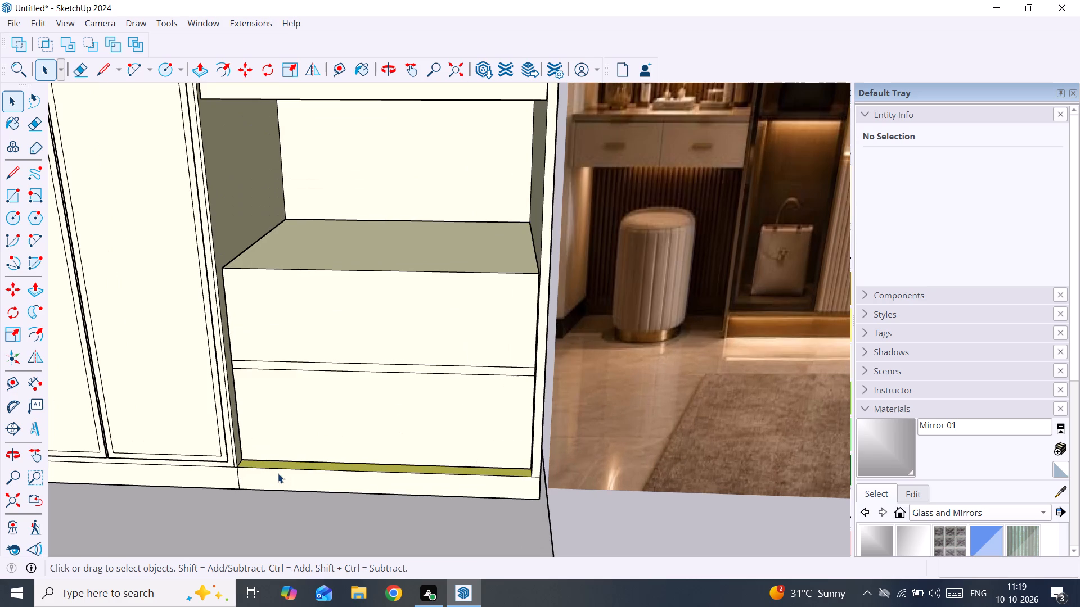
double_click(278, 473)
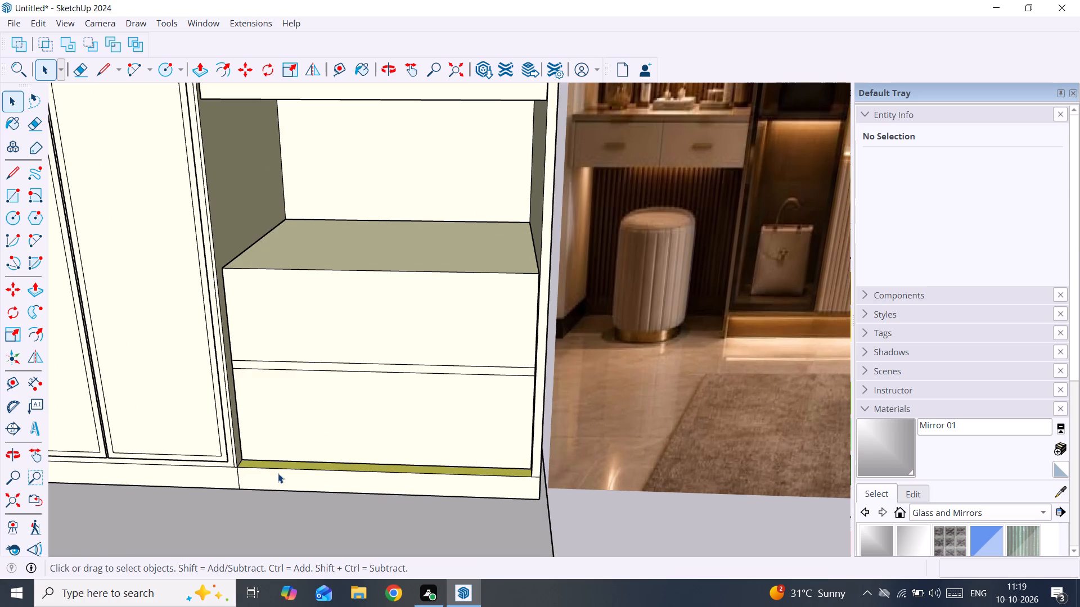
left_click(287, 472)
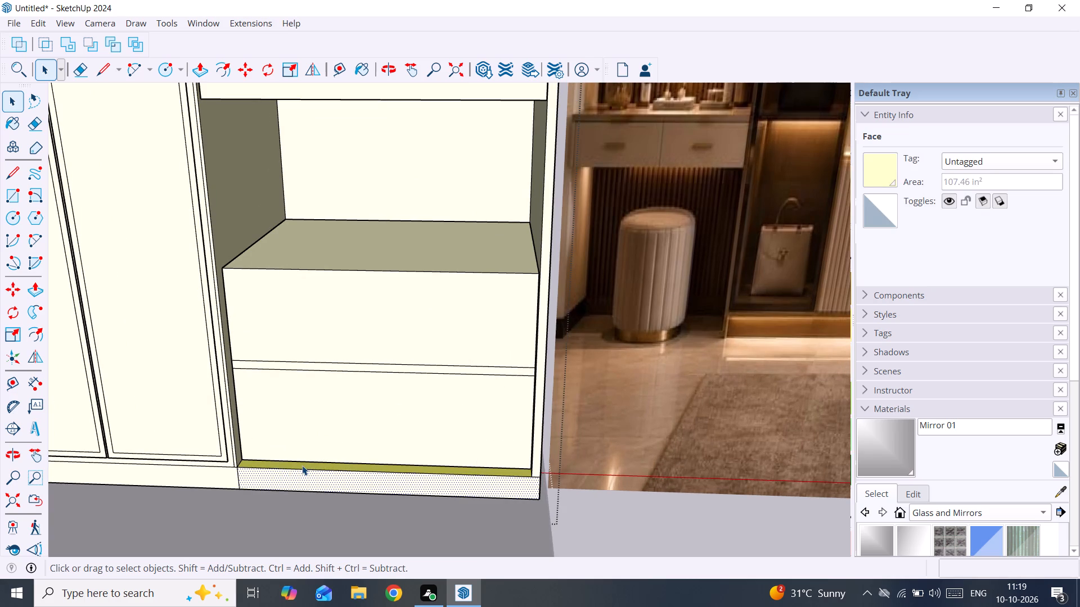
left_click(302, 465)
scroll(303, 465, "up", 3)
key("l")
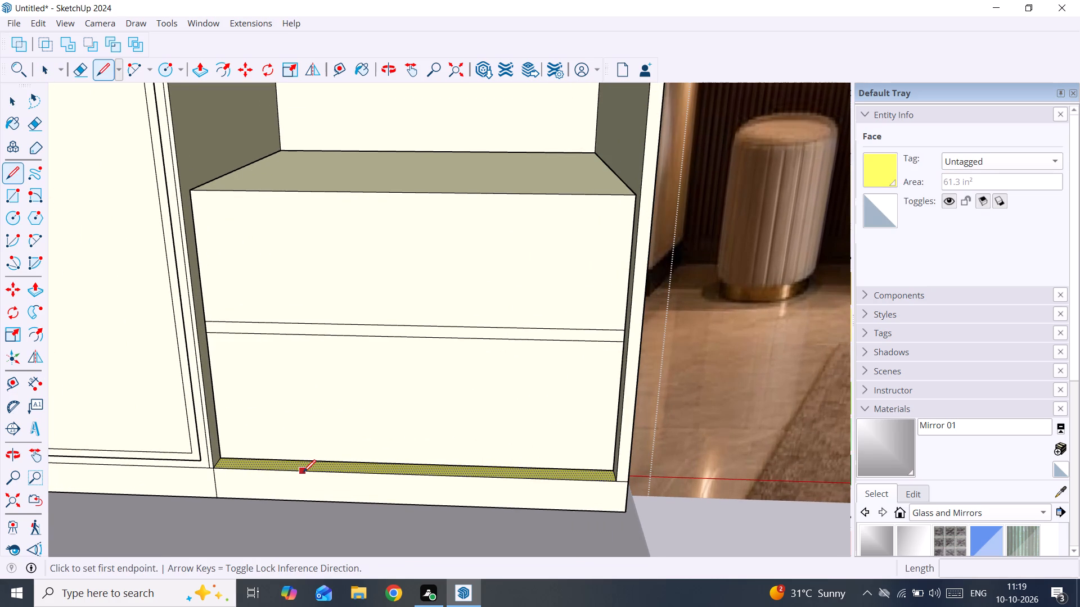
left_click(303, 472)
left_click(363, 477)
key("space")
Paint the new front face of the right section with Translucent Glass Gray.
left_click(355, 439)
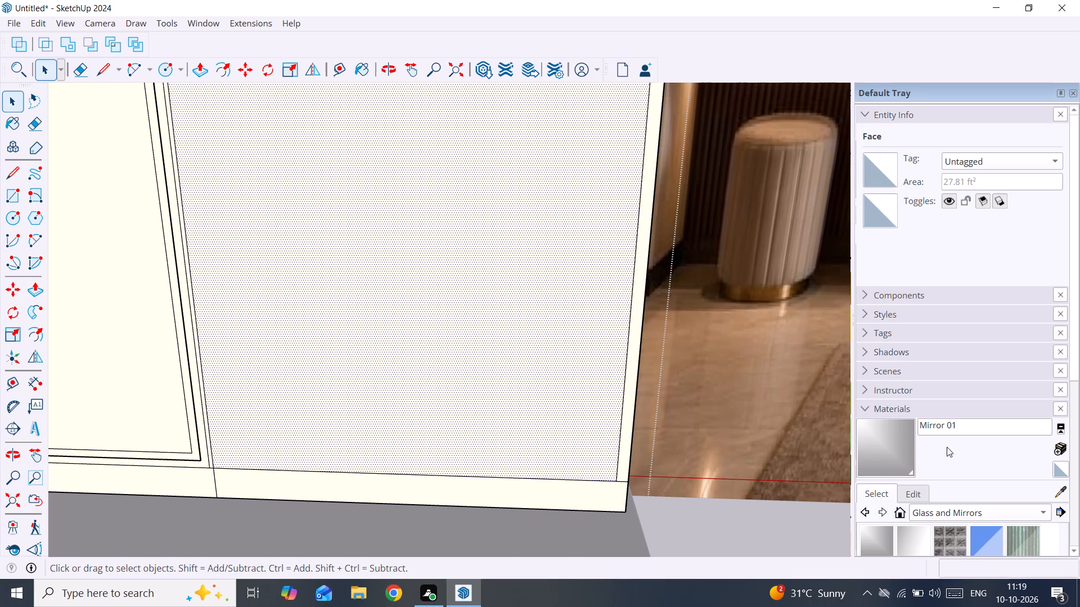
scroll(946, 459, "down", 2)
left_click(949, 498)
left_click(425, 332)
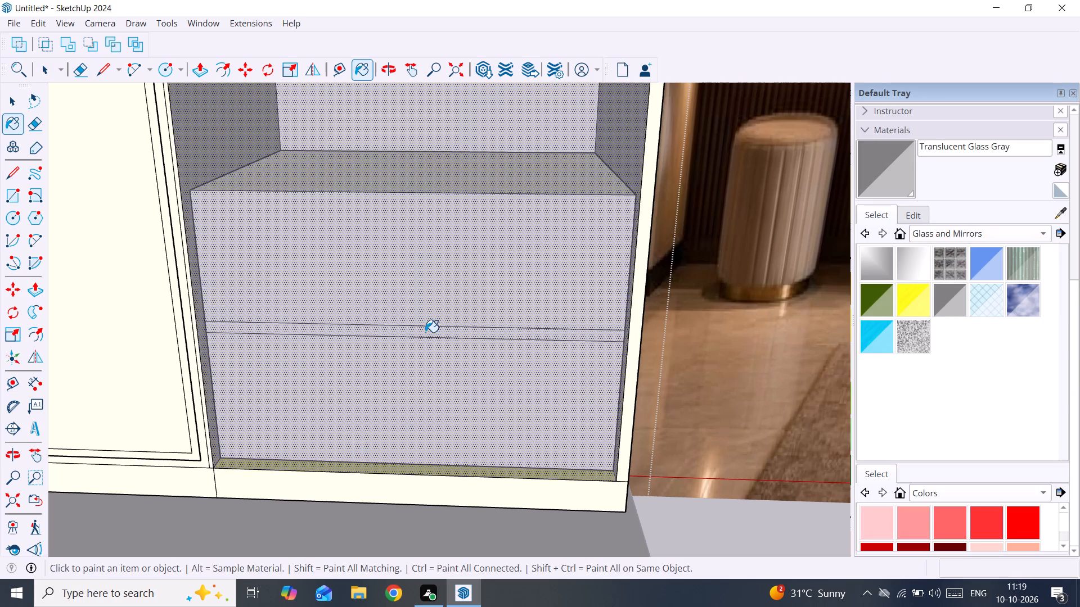
Trace a line about 4 3/16" long on the open shelf column's bottom front edge to close its opening with a face.
scroll(425, 332, "down", 20)
scroll(425, 332, "down", 3)
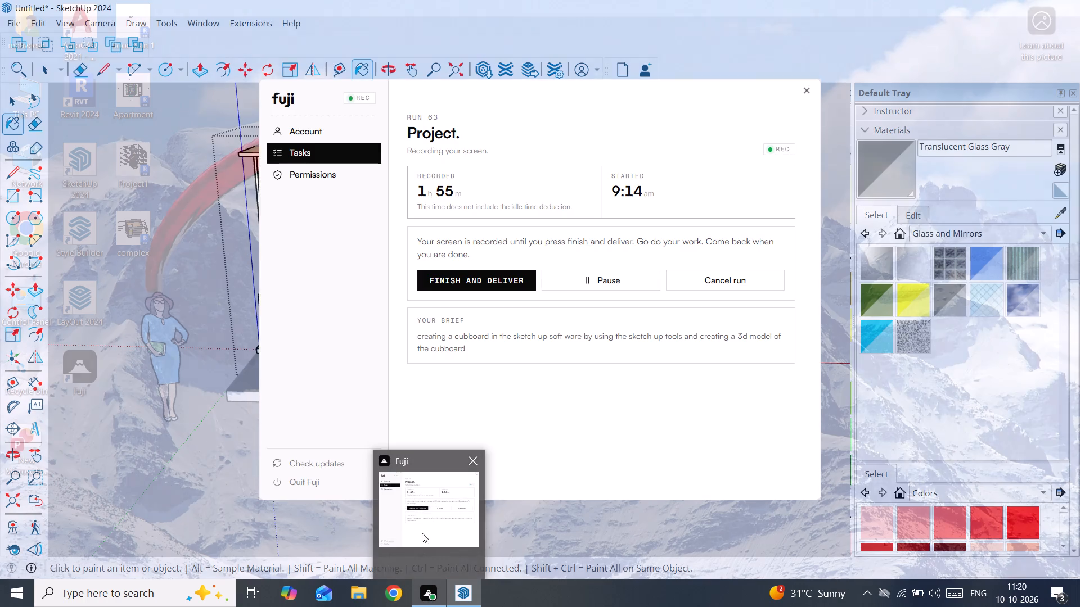
scroll(305, 321, "down", 3)
middle_click_drag(362, 306, 403, 303)
key("space")
scroll(340, 299, "up", 2)
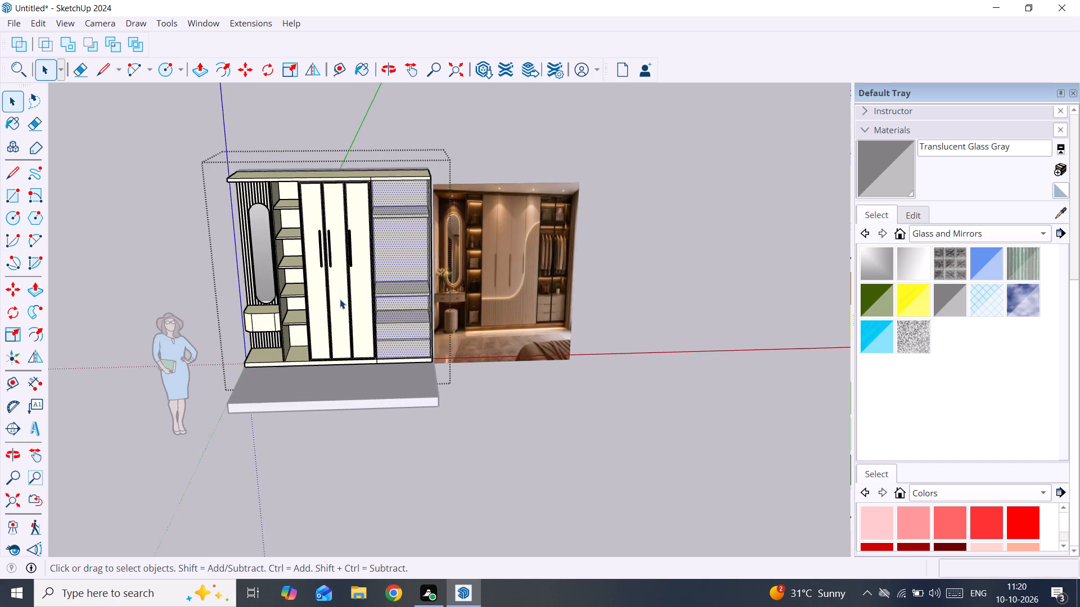
scroll(340, 299, "up", 1)
middle_click_drag(340, 299, 399, 326)
scroll(389, 363, "up", 4)
scroll(330, 363, "up", 6)
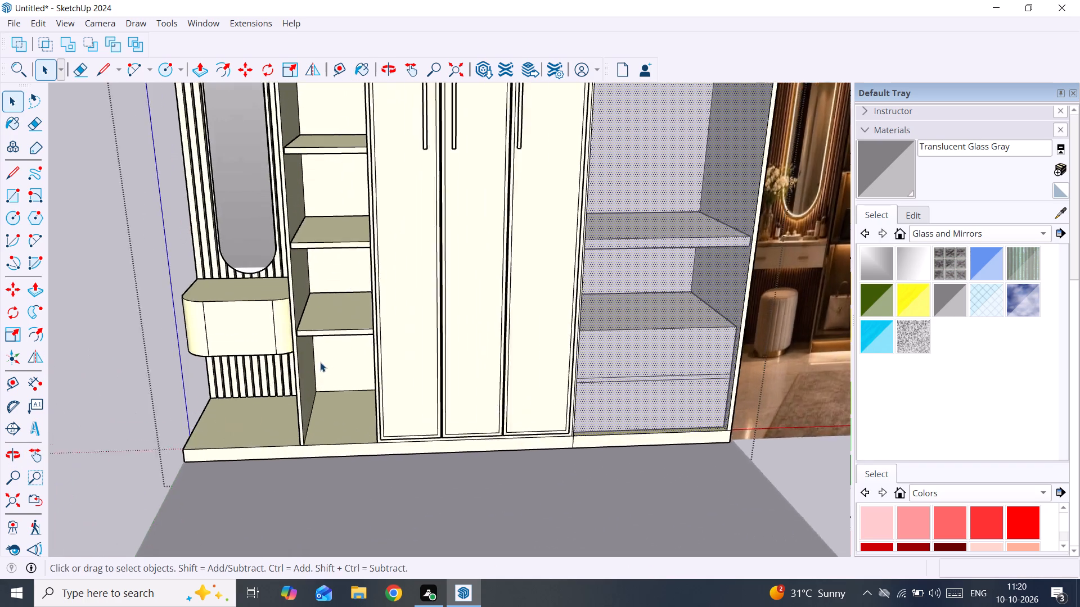
middle_click_drag(320, 363, 354, 381)
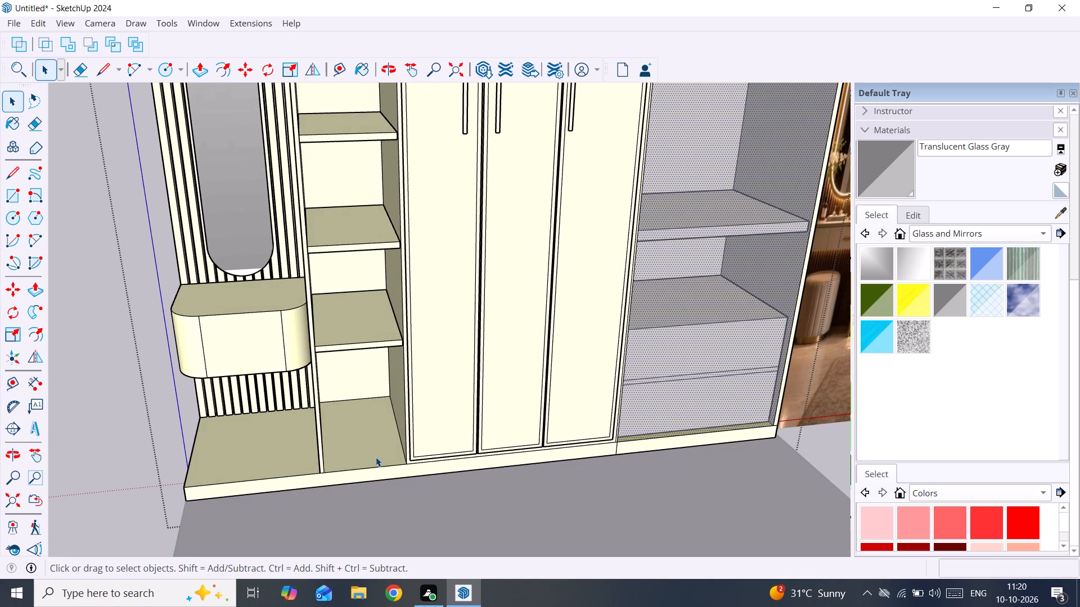
left_click(375, 457)
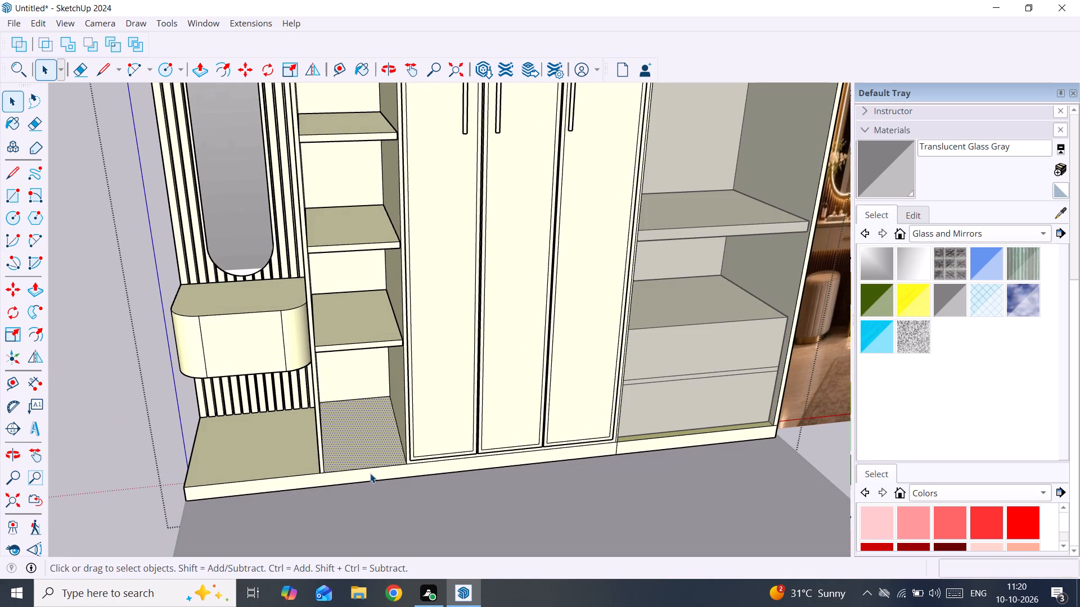
key("l")
left_click(353, 470)
left_click(375, 468)
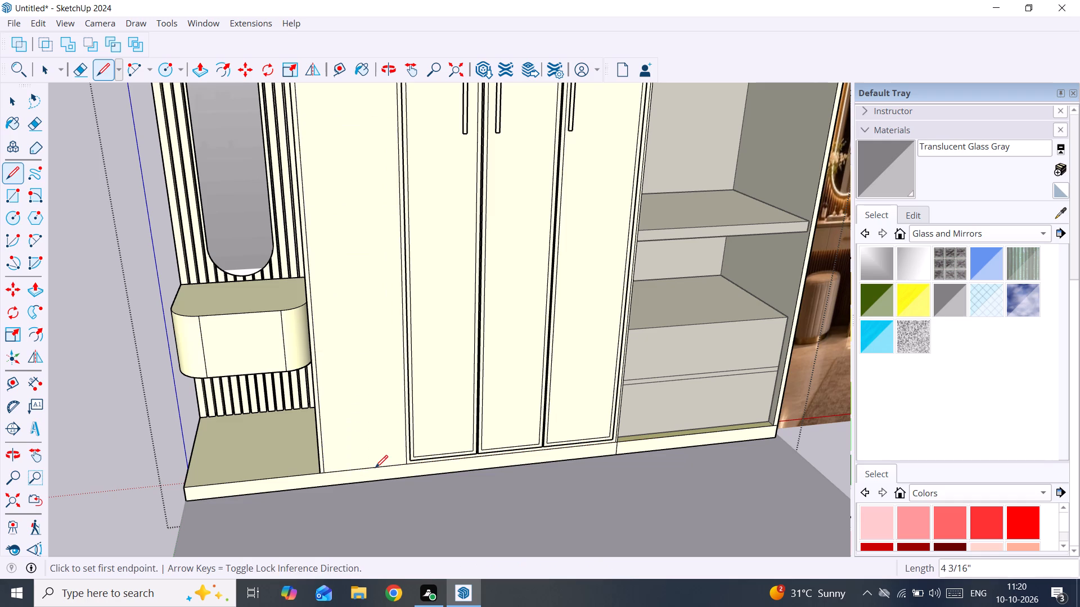
Paint the new front face of the shelf column with Translucent Glass Gray.
left_click(962, 293)
left_click(339, 283)
scroll(339, 284, "down", 9)
scroll(516, 290, "down", 4)
middle_click_drag(559, 291, 457, 266)
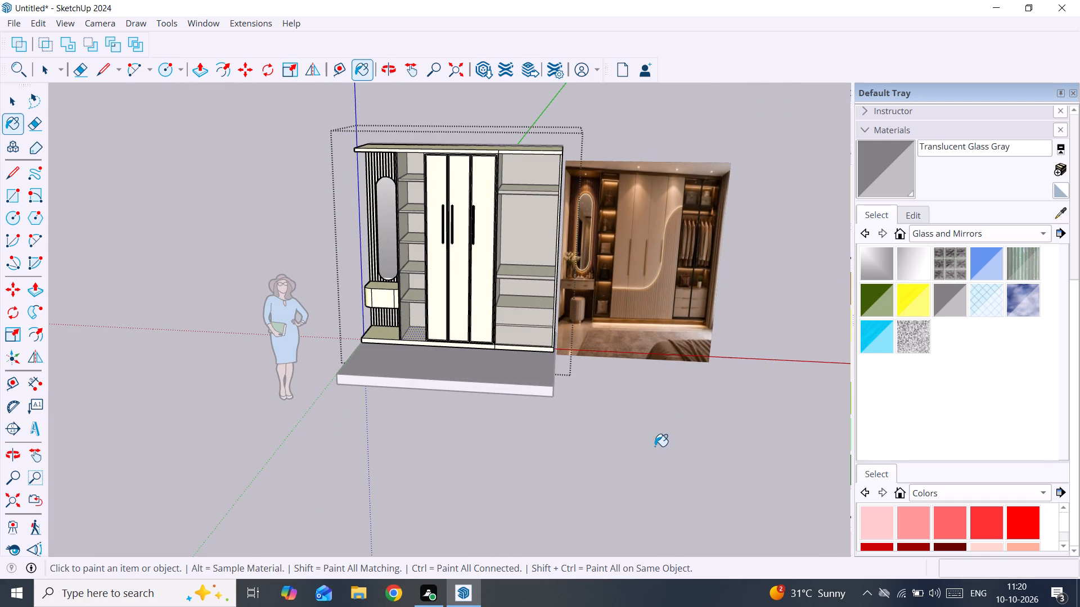
Erase the translucent glass front face of the right section.
key("space")
scroll(533, 309, "up", 5)
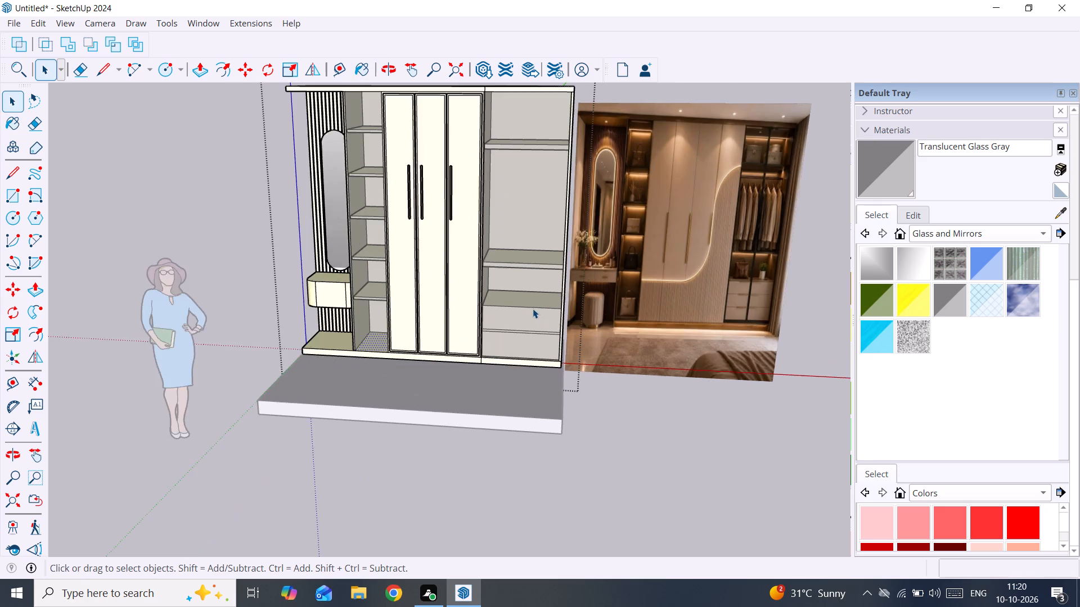
scroll(533, 309, "up", 6)
middle_click_drag(533, 309, 568, 342)
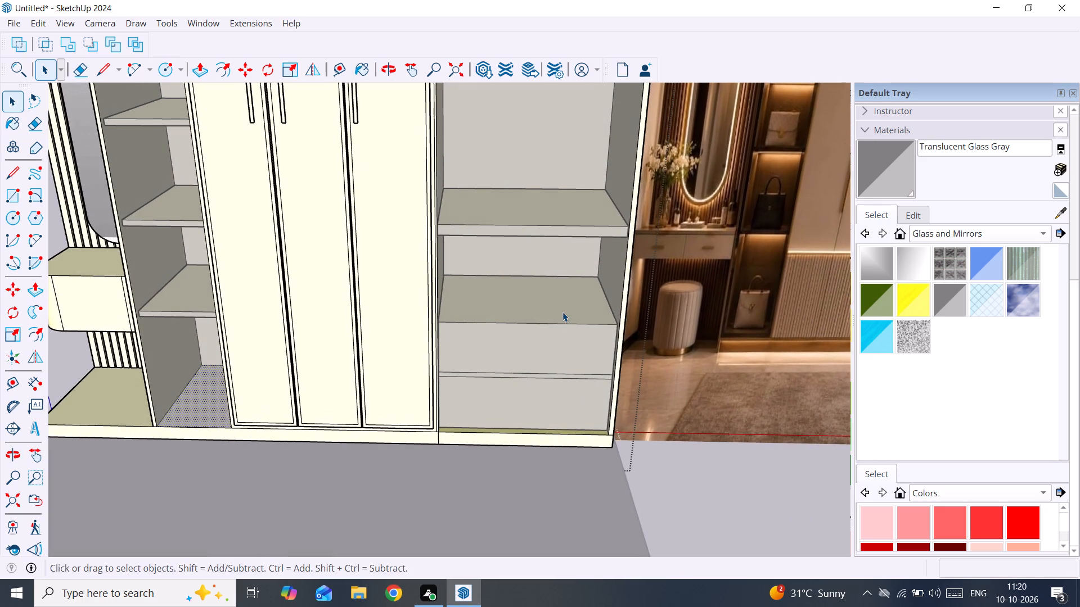
left_click(562, 312)
right_click(562, 312)
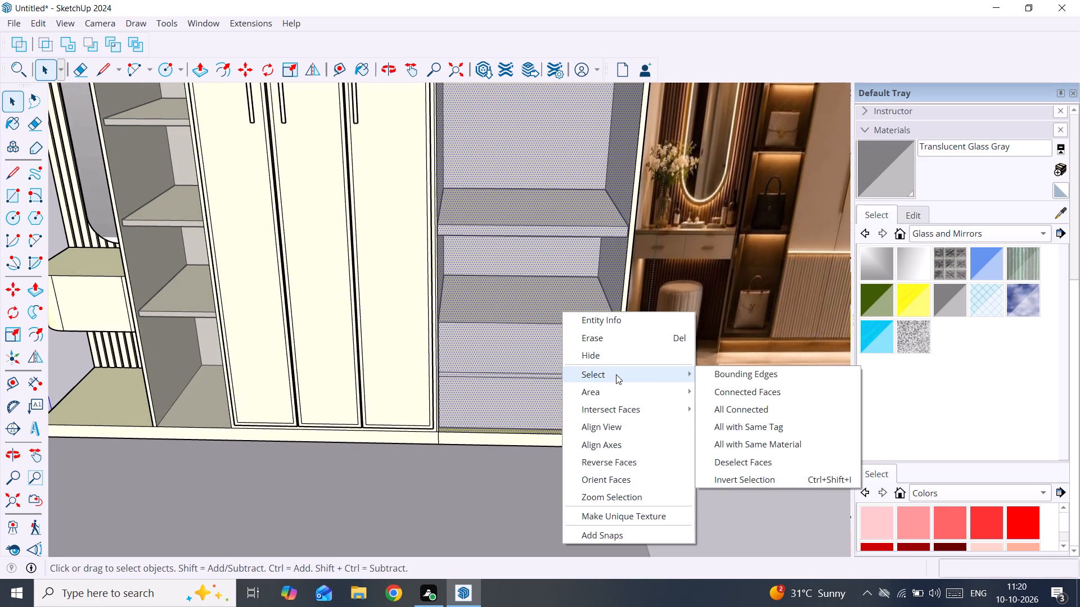
left_click(663, 337)
Draw a rectangle about 1 3/16" by 1 3/4" near the middle of the right section's narrow bottom ledge.
scroll(557, 392, "up", 6)
scroll(528, 431, "up", 4)
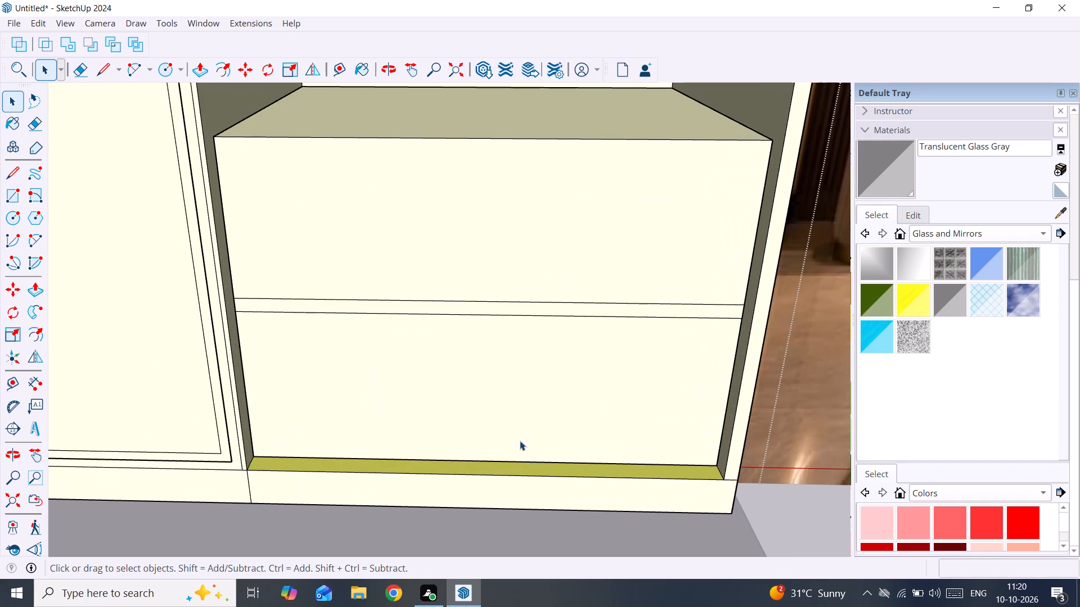
scroll(532, 464, "down", 4)
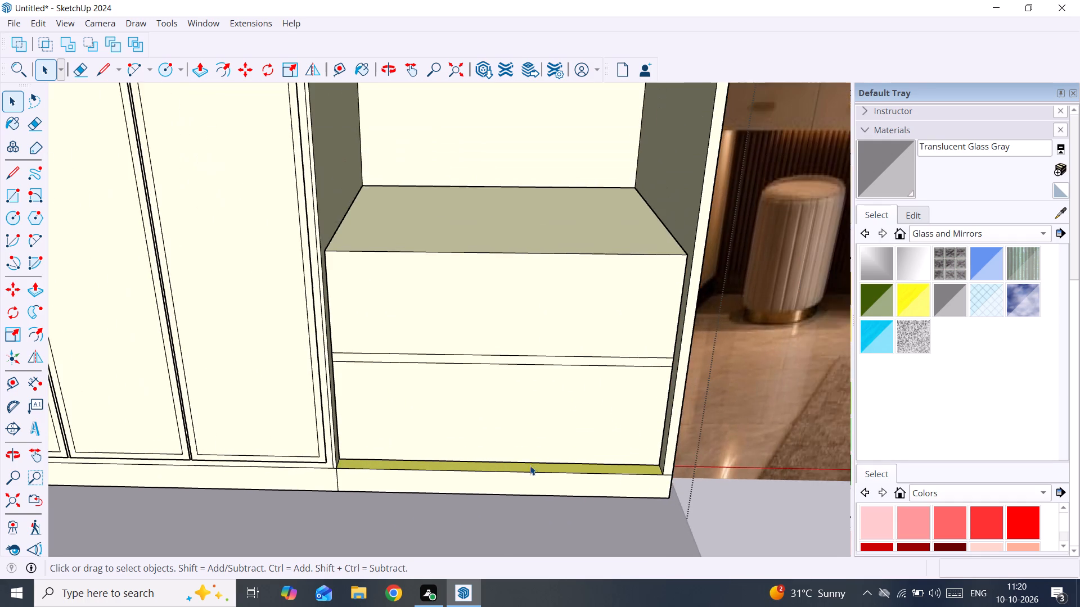
scroll(517, 472, "up", 6)
key("r")
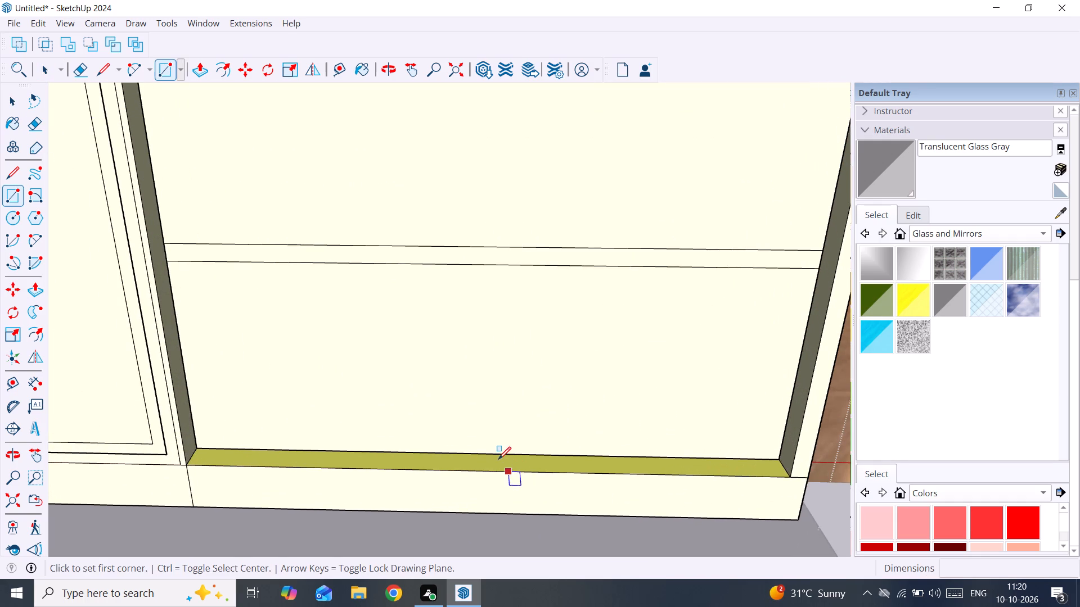
left_click(474, 469)
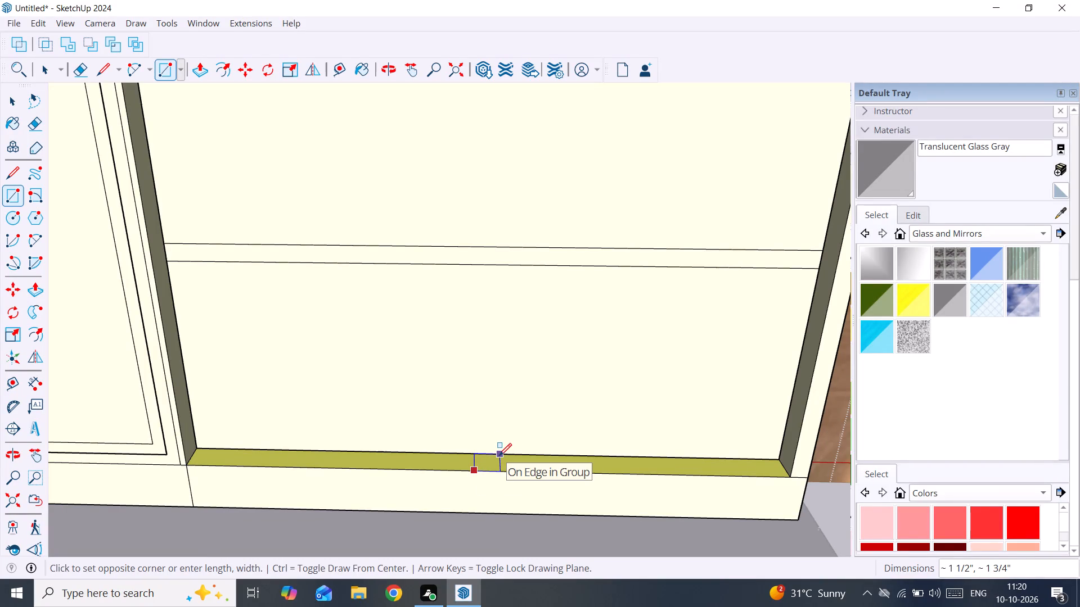
left_click(494, 456)
key("space")
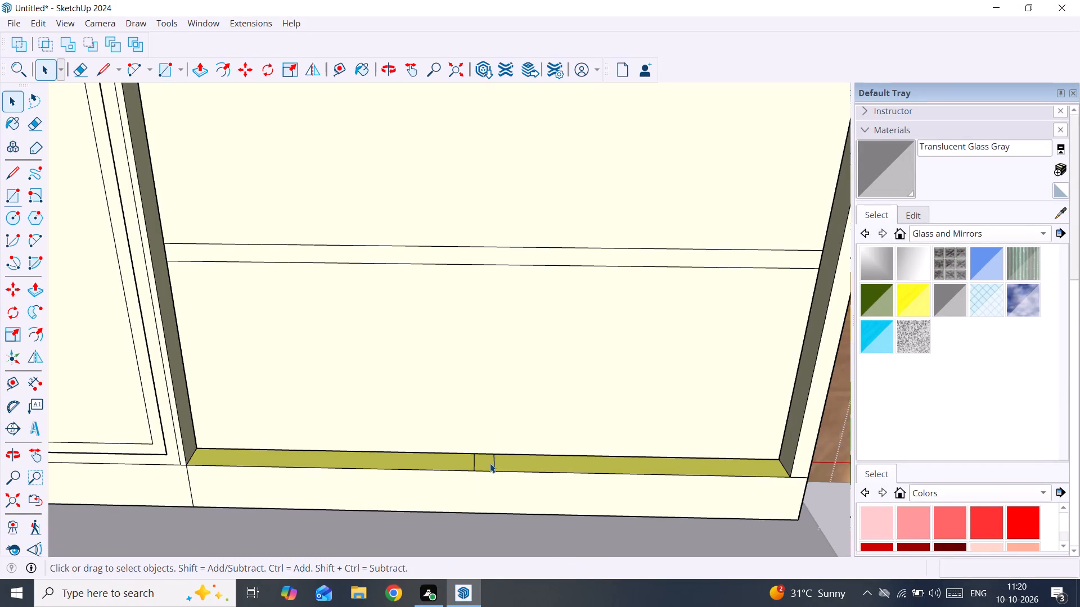
Extrude the small rectangle upward 10' to form a vertical post dividing the right section.
left_click(490, 463)
key("p")
left_click(490, 463)
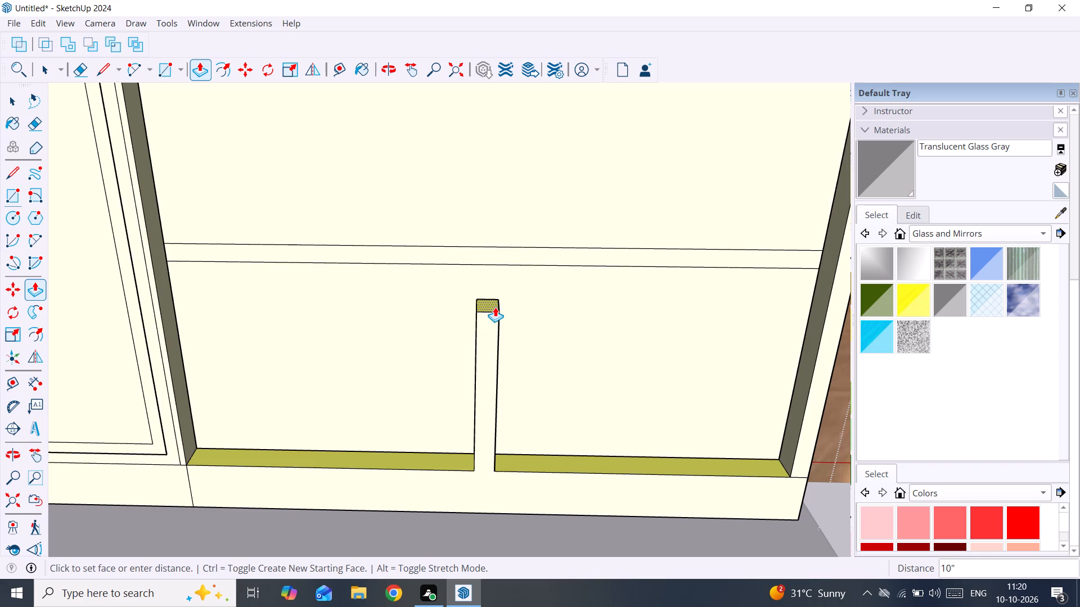
type("10'")
key("Return")
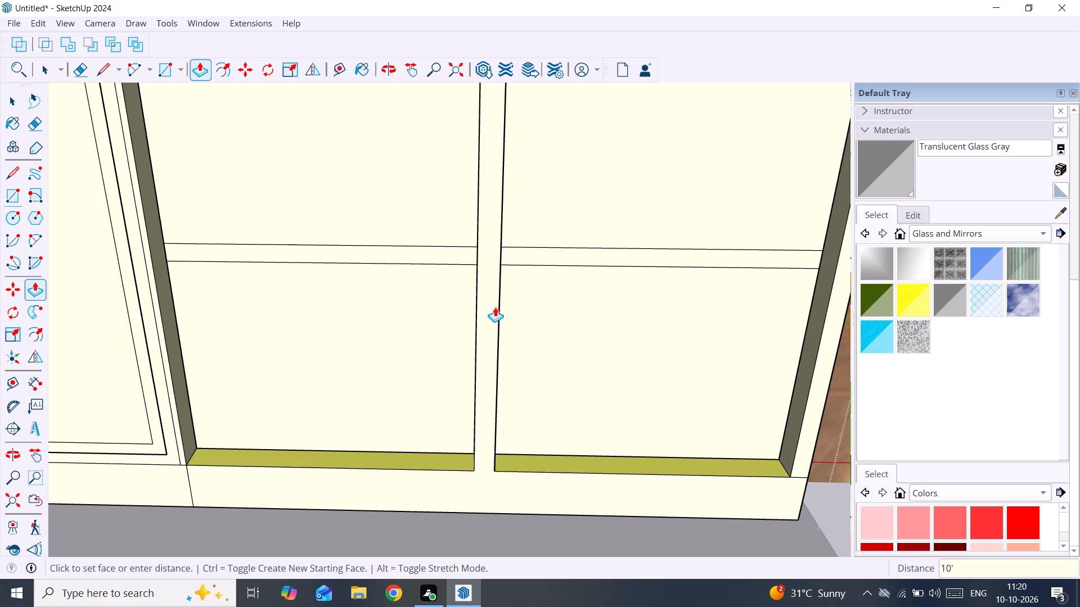
key("space")
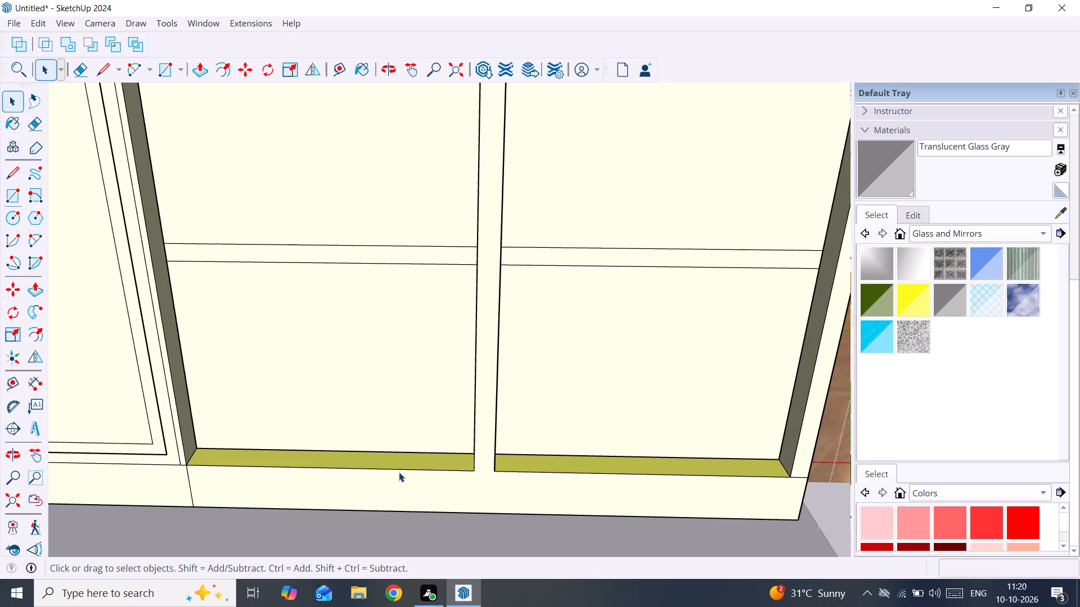
Trace short lines on the bottom front edge on both sides of the post to close the two openings with faces.
key("l")
left_click(342, 467)
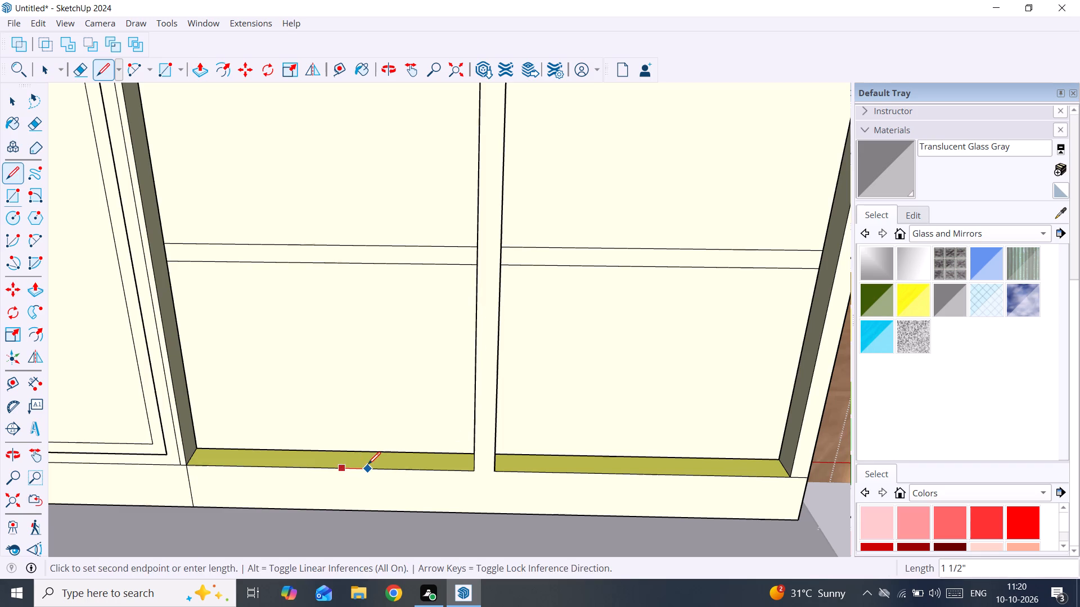
left_click(368, 464)
left_click(546, 472)
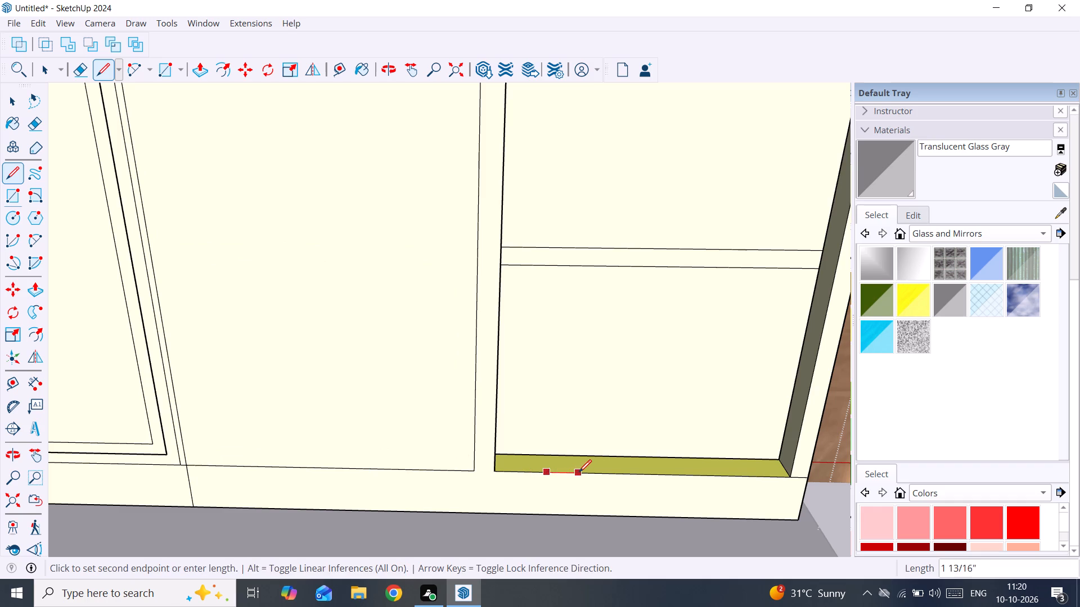
left_click(579, 472)
key("space")
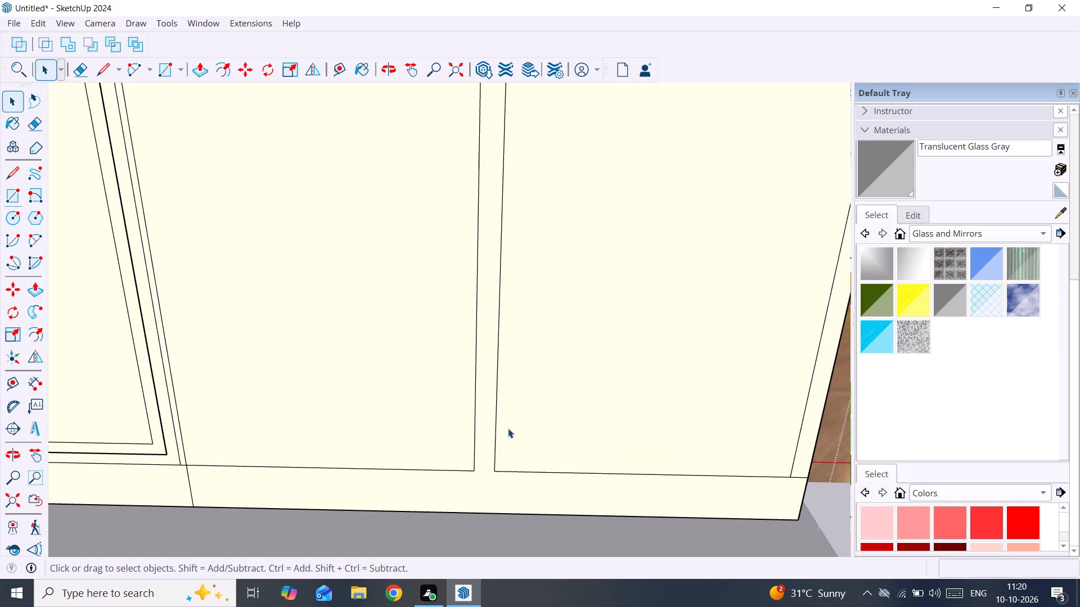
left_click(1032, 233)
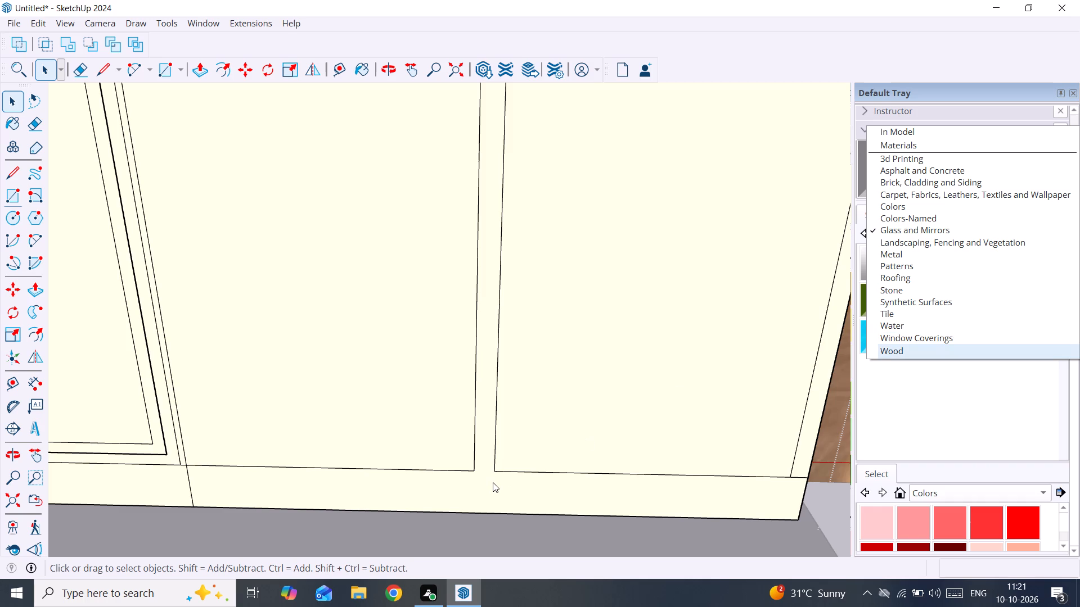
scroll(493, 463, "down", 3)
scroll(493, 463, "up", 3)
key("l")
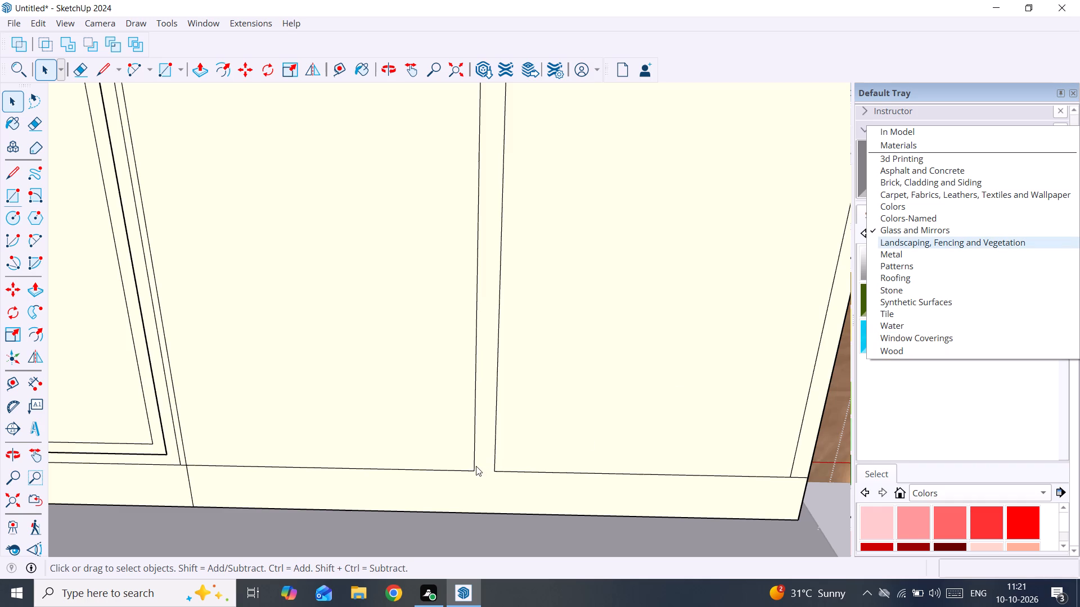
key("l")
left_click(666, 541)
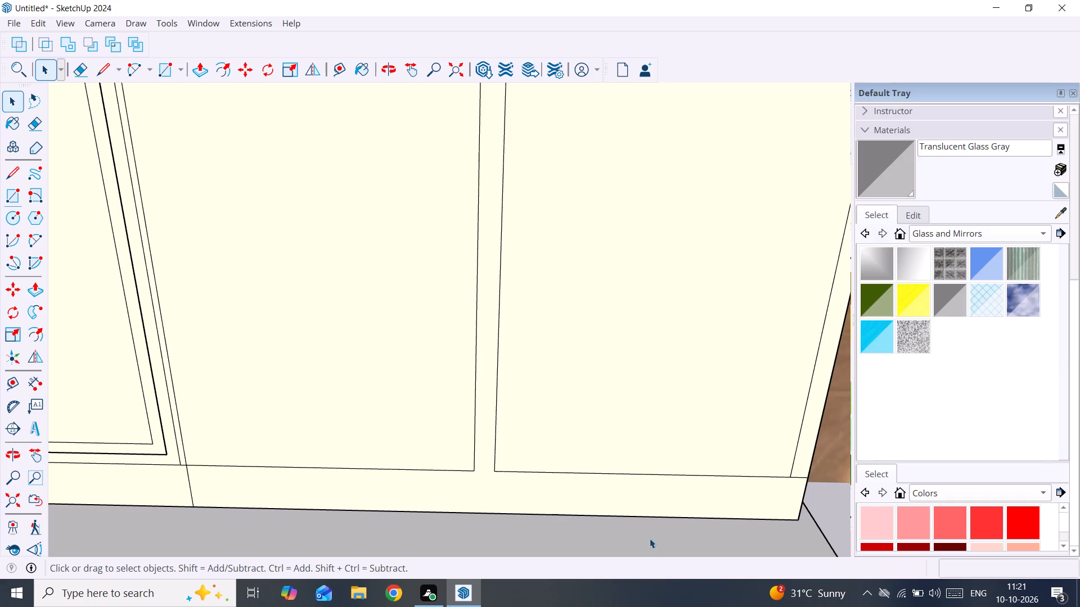
Draw a line about 1 3/16" long across the post's base to separate its front face from the plinth.
double_click(491, 475)
key("l")
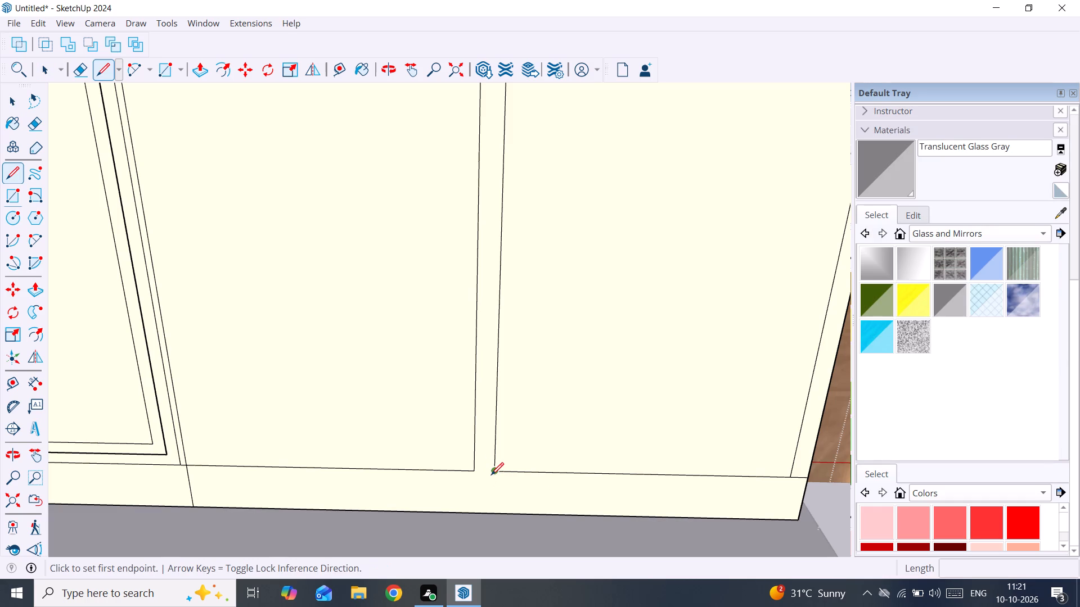
left_click(474, 470)
left_click(494, 471)
key("space")
Paint the post's front face with Metal Steel Textured from the Metal materials.
left_click(487, 454)
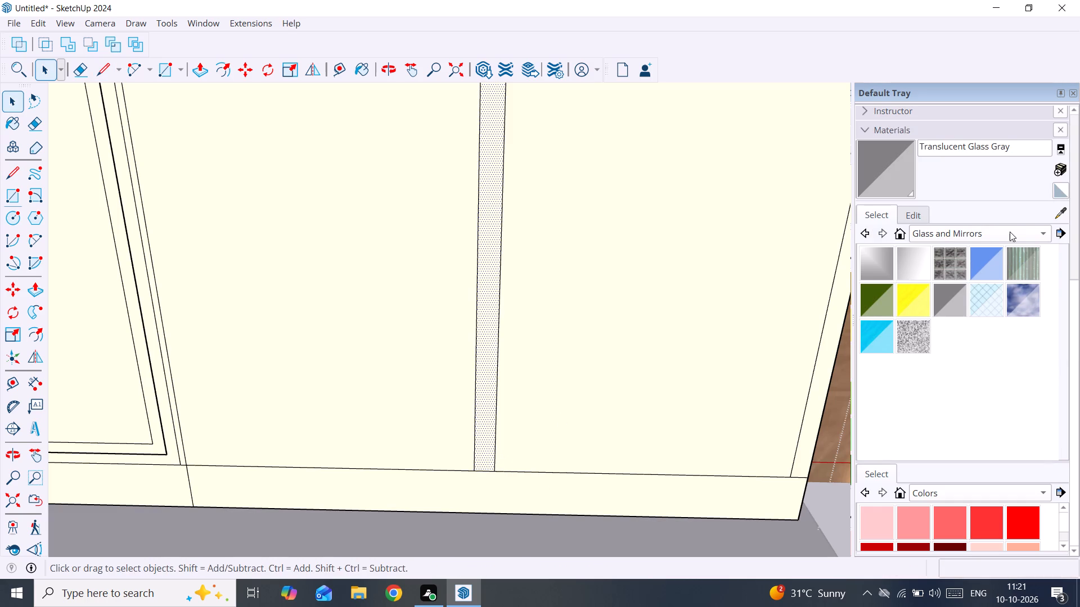
left_click(1010, 230)
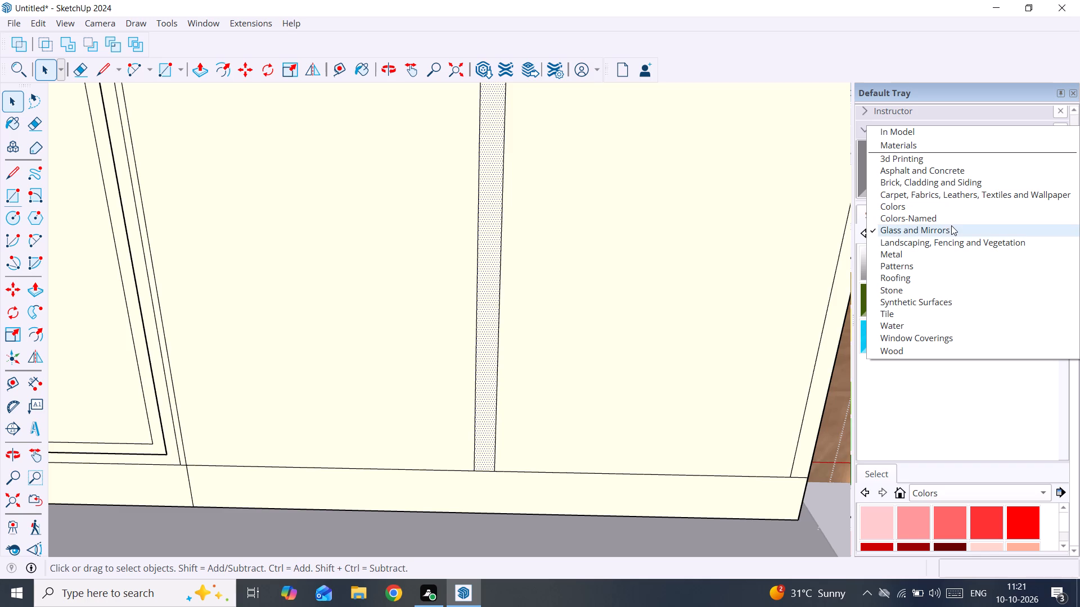
left_click(951, 252)
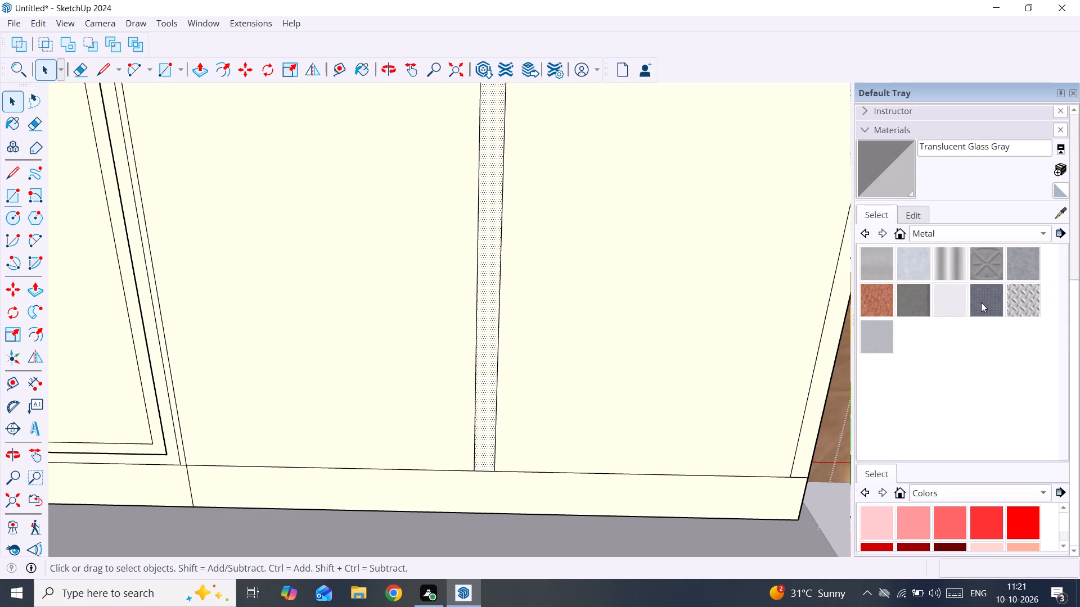
left_click(982, 302)
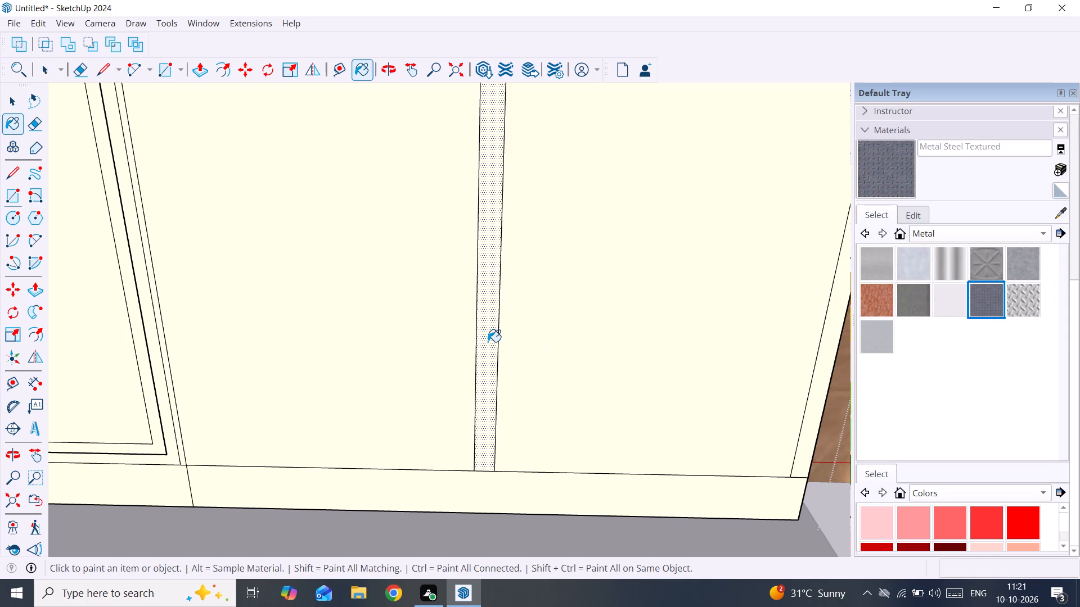
left_click(488, 342)
Push the metal-faced post's protruding top face down 5" to meet the top of the wardrobe.
scroll(499, 326, "down", 20)
scroll(499, 326, "down", 5)
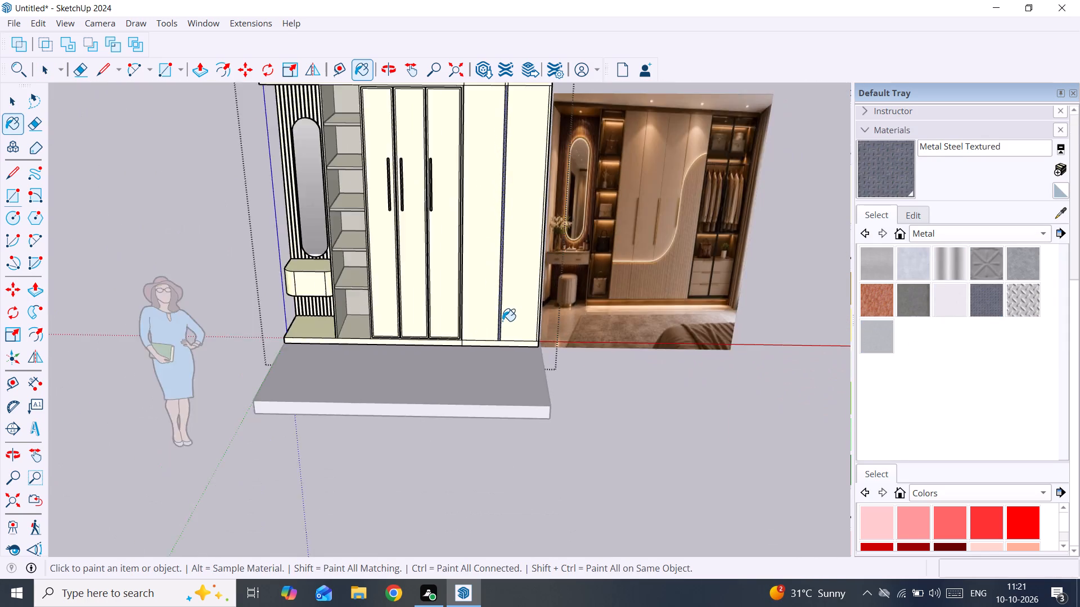
scroll(502, 321, "down", 4)
scroll(502, 321, "up", 4)
middle_click_drag(504, 319, 495, 370, "shift")
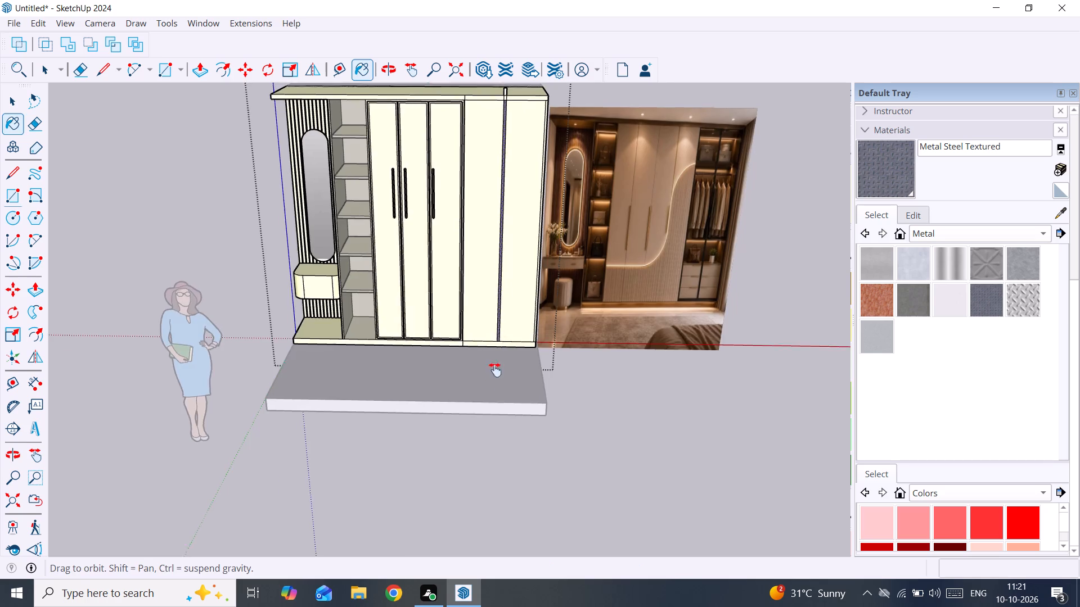
middle_click_drag(495, 370, 473, 500, "shift")
scroll(498, 343, "up", 9)
middle_click_drag(471, 295, 435, 298)
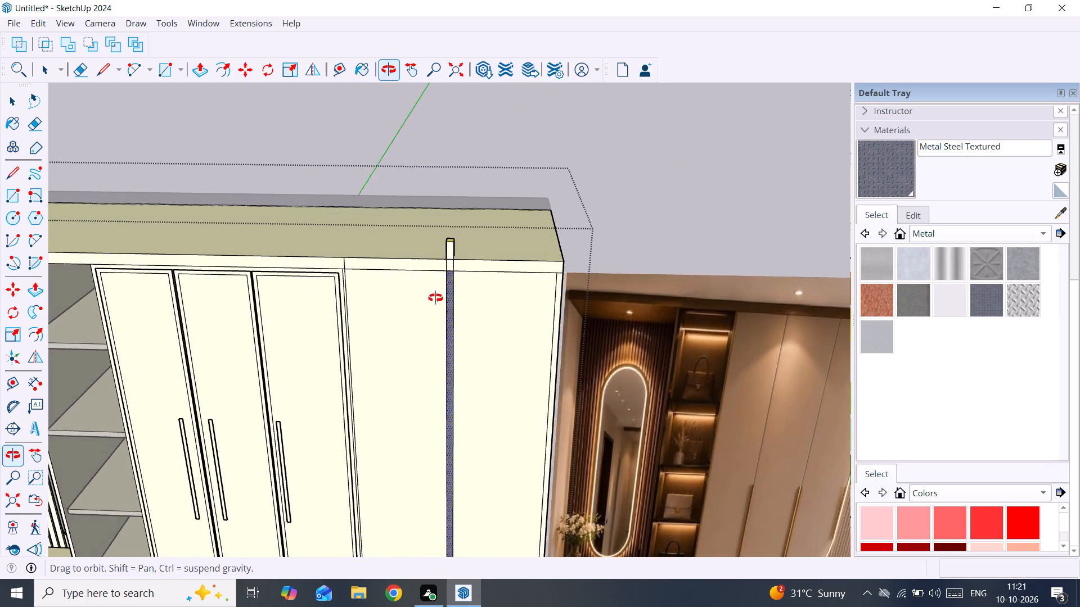
middle_click_drag(435, 298, 406, 304)
key("space")
scroll(421, 262, "up", 6)
middle_click_drag(440, 246, 386, 248)
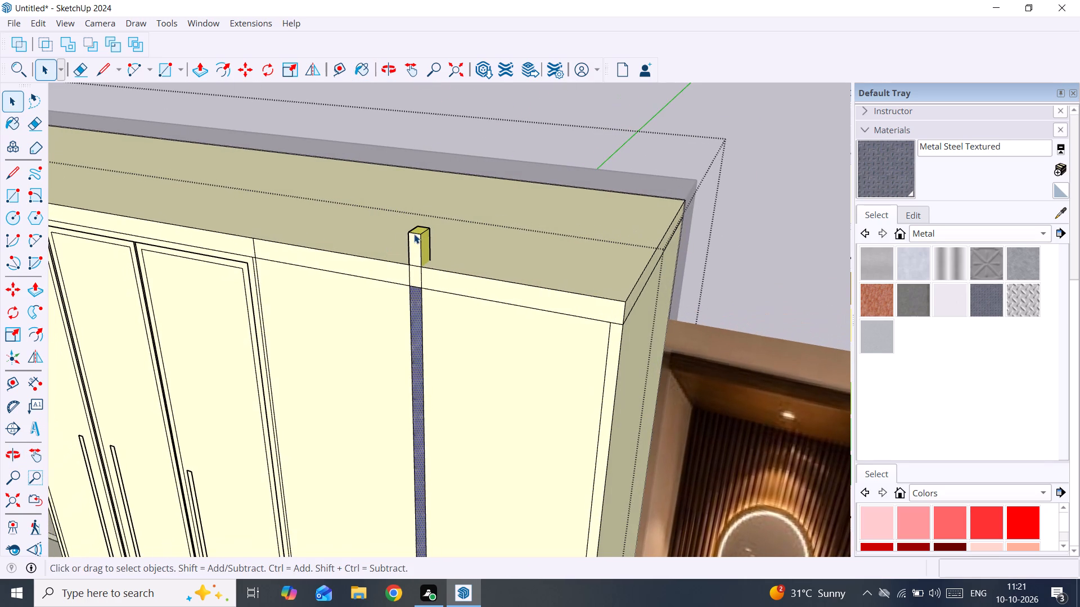
left_click(418, 230)
key("p")
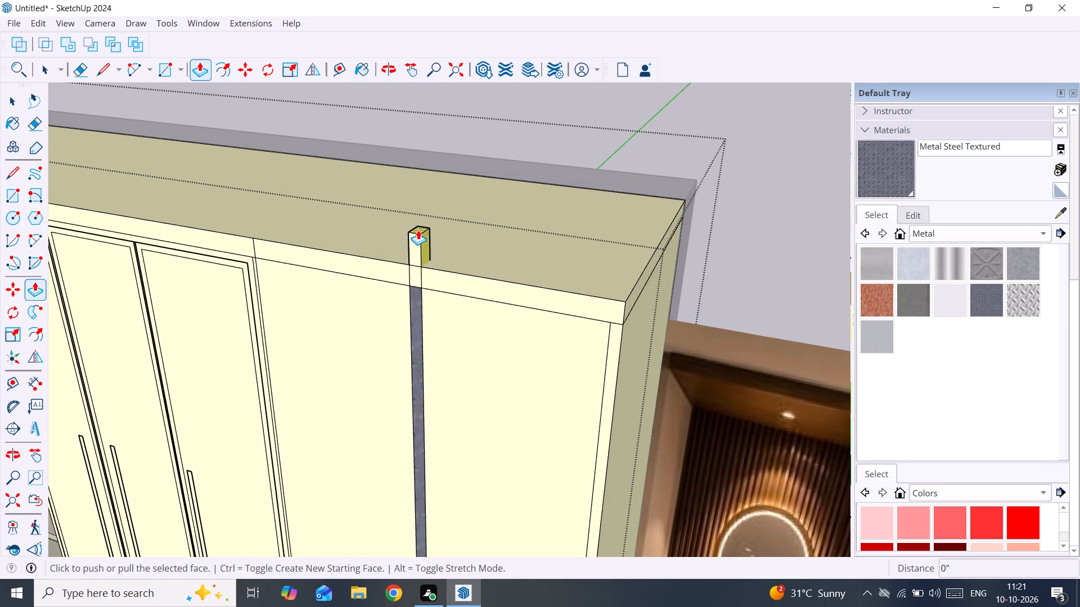
left_click(418, 230)
scroll(420, 287, "up", 4)
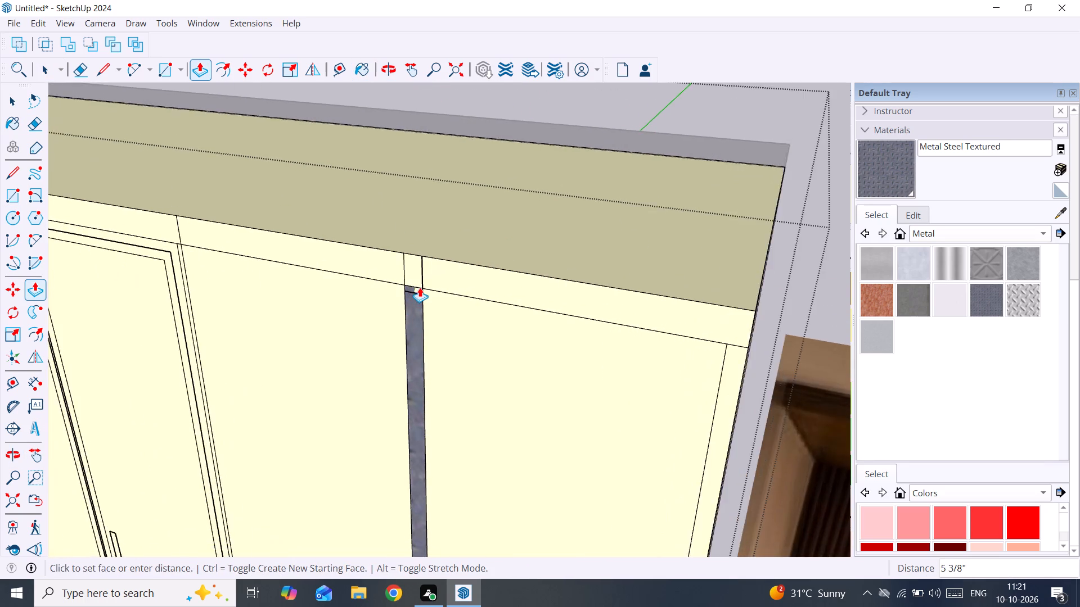
scroll(420, 287, "up", 14)
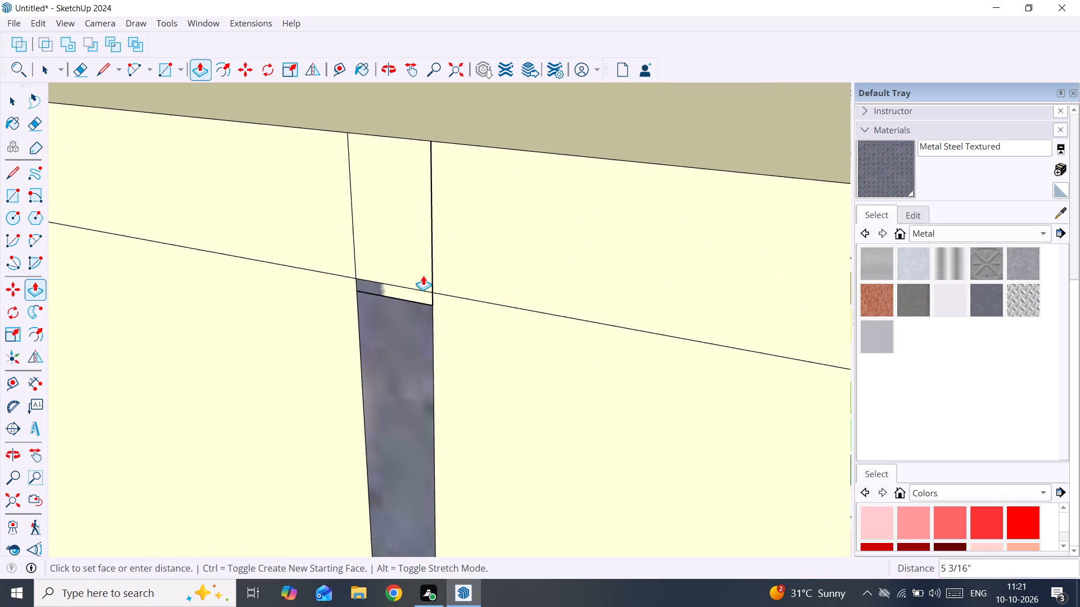
left_click(426, 261)
scroll(422, 285, "down", 10)
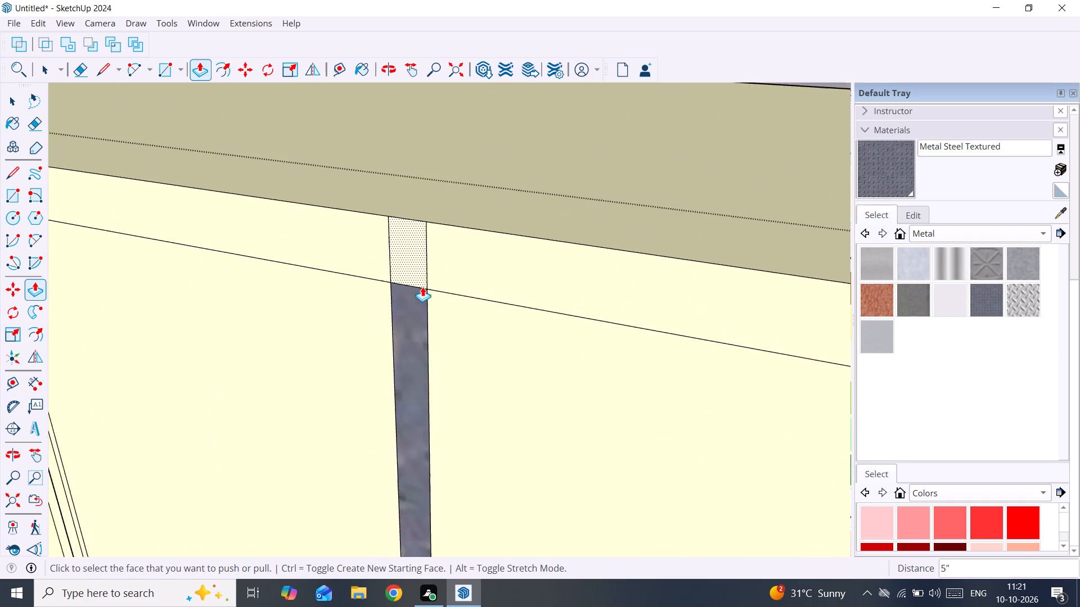
scroll(422, 287, "down", 15)
middle_click_drag(424, 285, 656, 232)
scroll(658, 232, "down", 10)
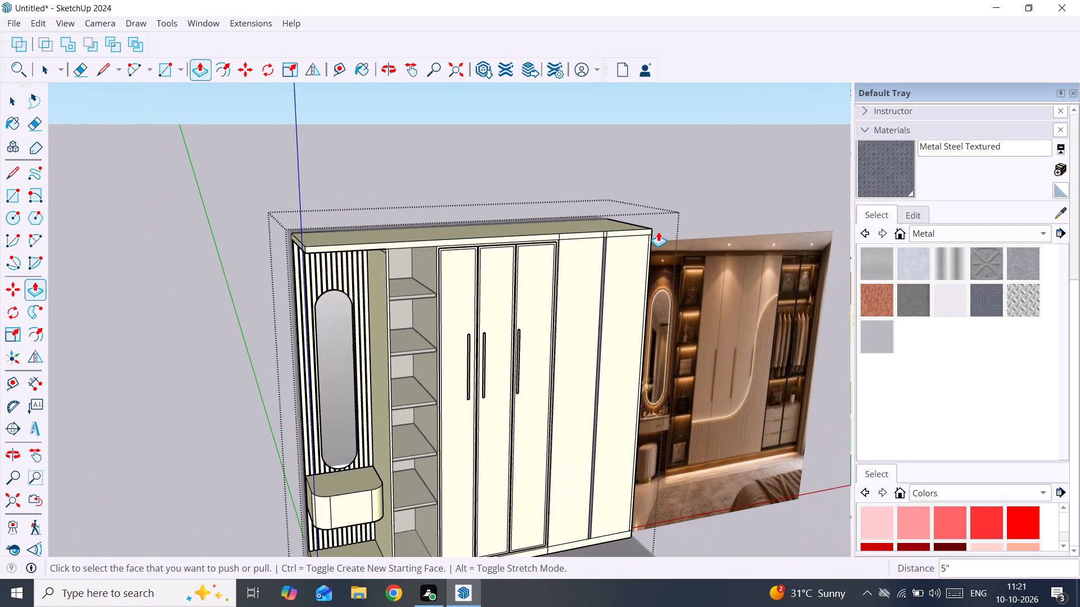
Paint the front face to the right of the post with Translucent Glass Gray from Glass and Mirrors.
middle_click_drag(678, 310, 546, 255)
scroll(572, 272, "up", 2)
middle_click_drag(573, 273, 479, 271)
key("space")
left_click(433, 229)
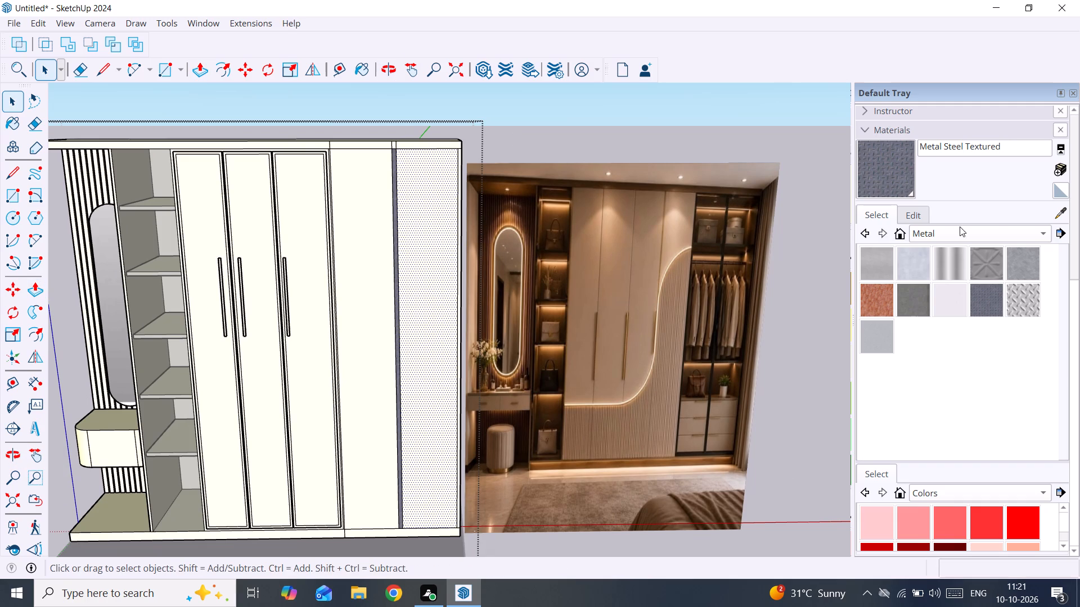
left_click(997, 237)
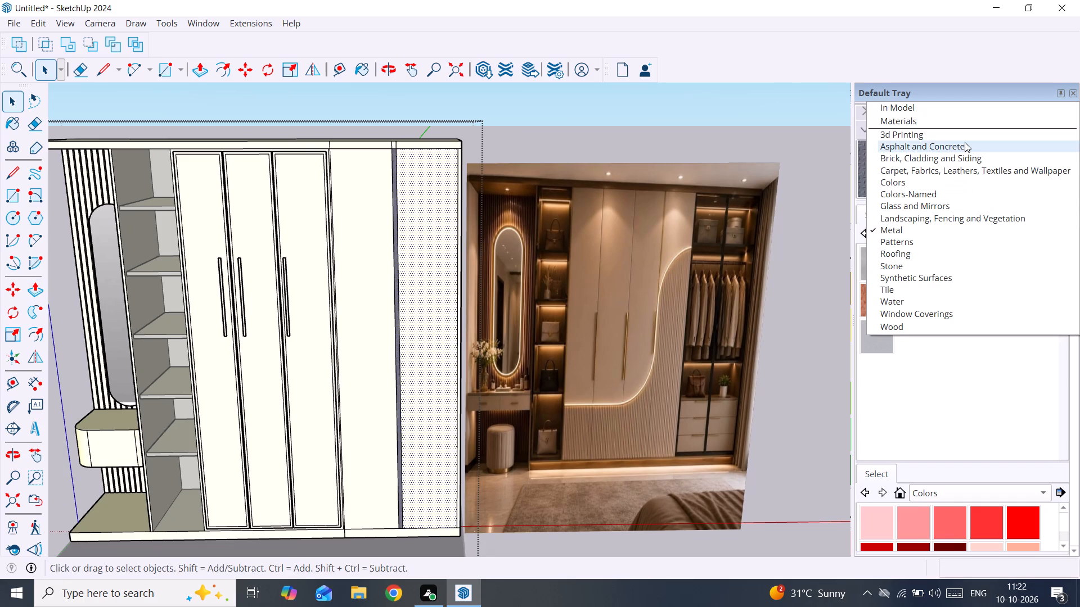
left_click(970, 207)
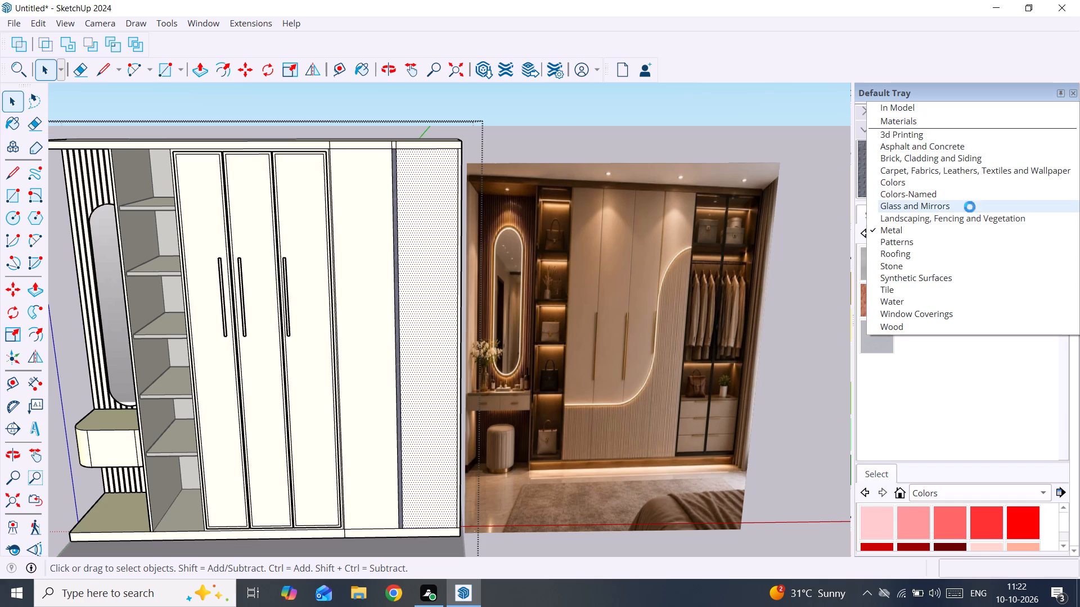
left_click(951, 302)
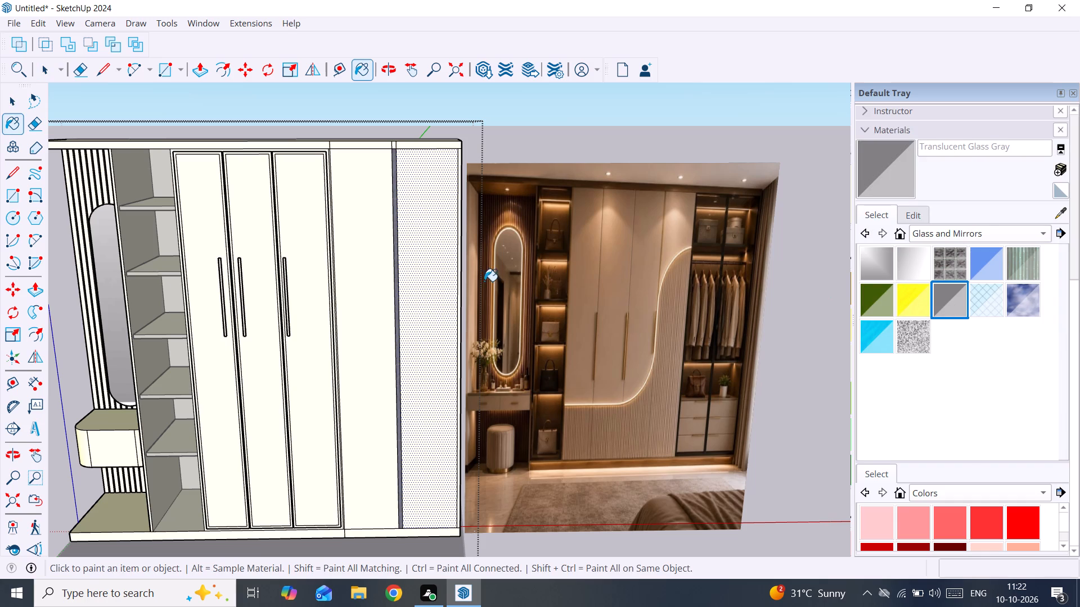
left_click(418, 270)
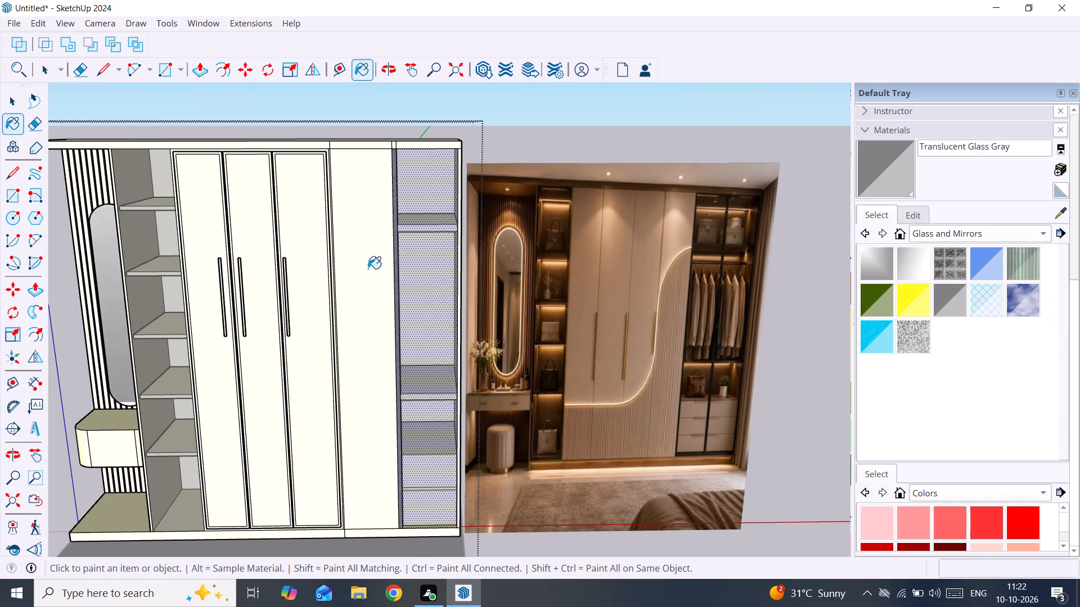
Paint the front face to the left of the post with Translucent Glass Gray and leave the wardrobe group.
key("space")
left_click(368, 269)
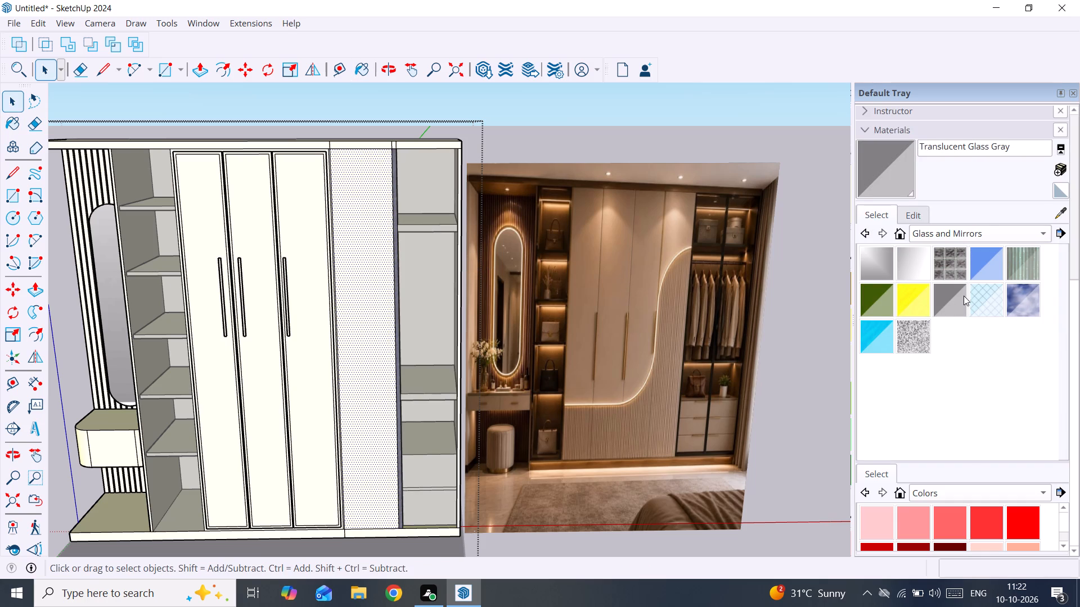
left_click(964, 296)
left_click(383, 271)
scroll(383, 271, "down", 3)
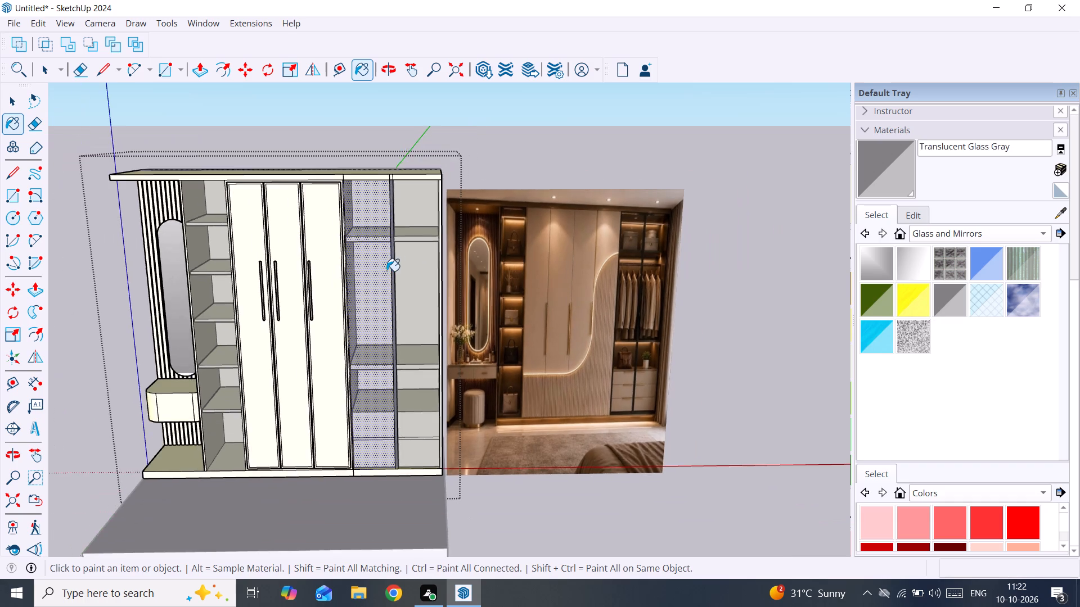
middle_click_drag(420, 263, 483, 259)
key("space")
left_click(584, 161)
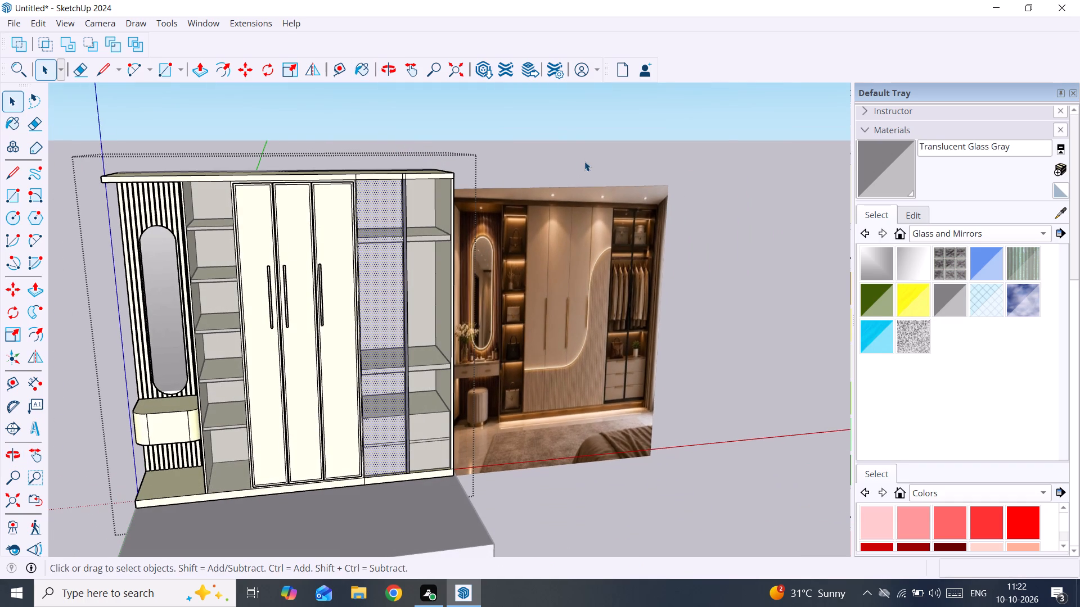
Examine the whole wardrobe from several angles against the reference image.
scroll(497, 304, "down", 2)
middle_click_drag(497, 305, 619, 295)
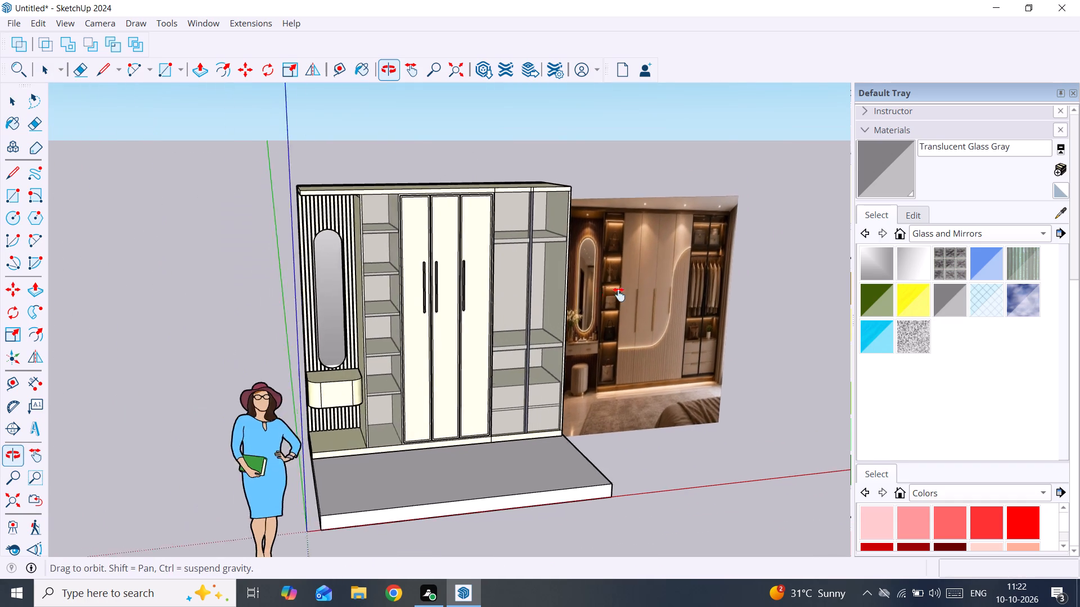
middle_click_drag(619, 295, 634, 295)
scroll(443, 334, "up", 4)
scroll(442, 334, "down", 1)
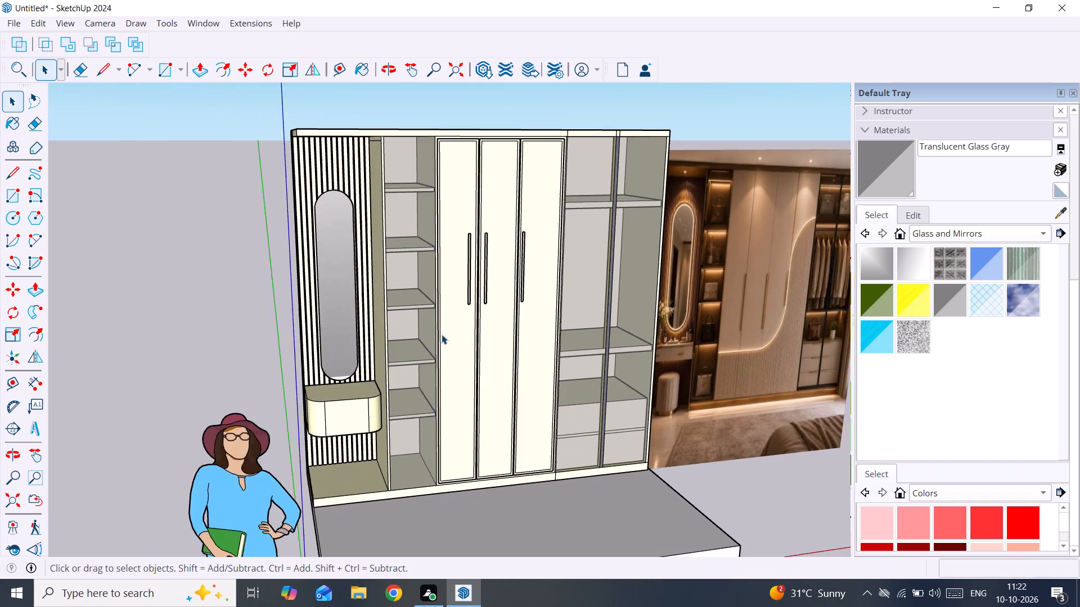
scroll(440, 334, "down", 3)
middle_click_drag(610, 302, 549, 292)
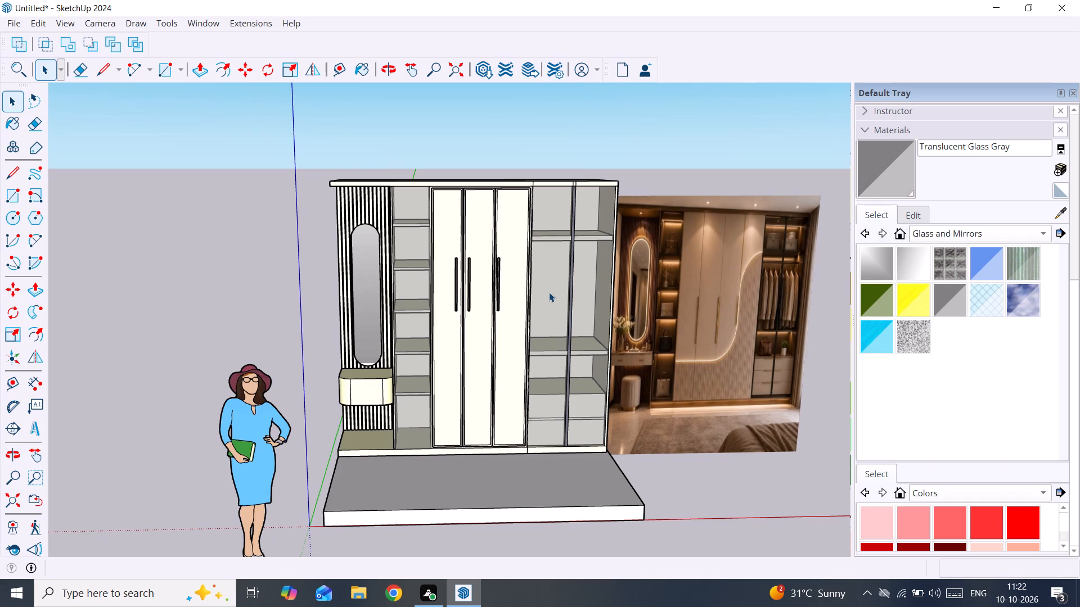
scroll(453, 328, "down", 2)
middle_click_drag(434, 364, 462, 369)
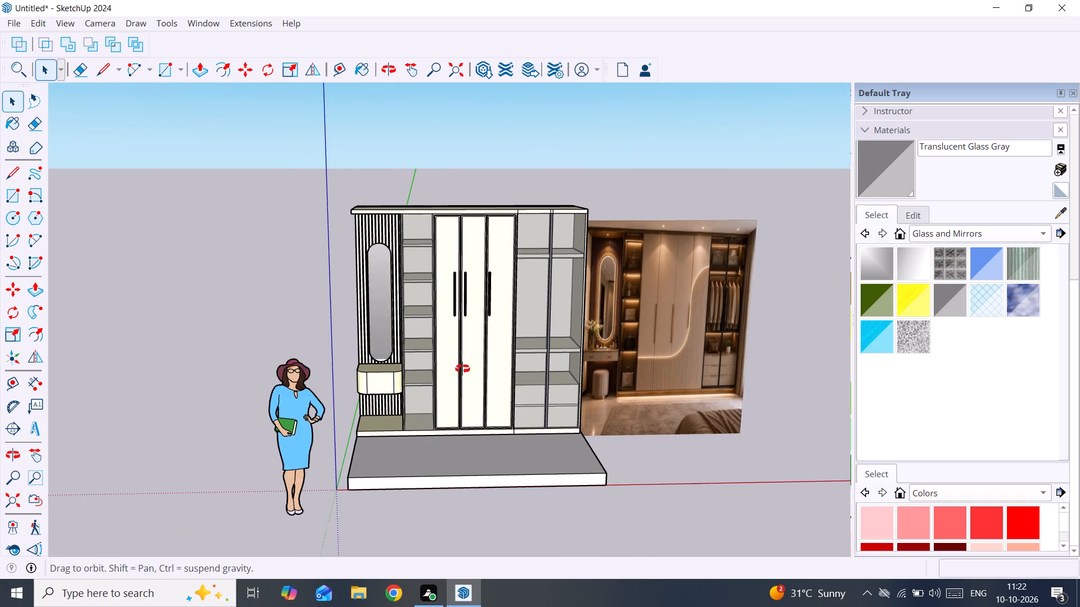
Open the back wall group and extrude its end face on the dressing side outward 9" as a new section.
middle_click_drag(462, 369, 856, 385)
scroll(400, 481, "up", 2)
scroll(350, 450, "up", 4)
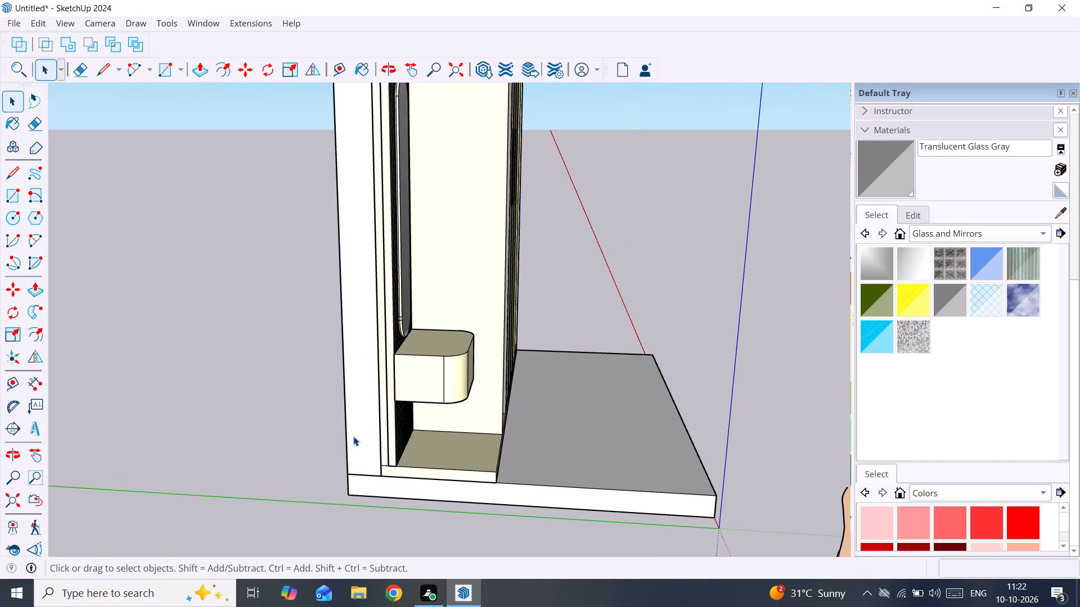
left_click(356, 436)
left_click(357, 432)
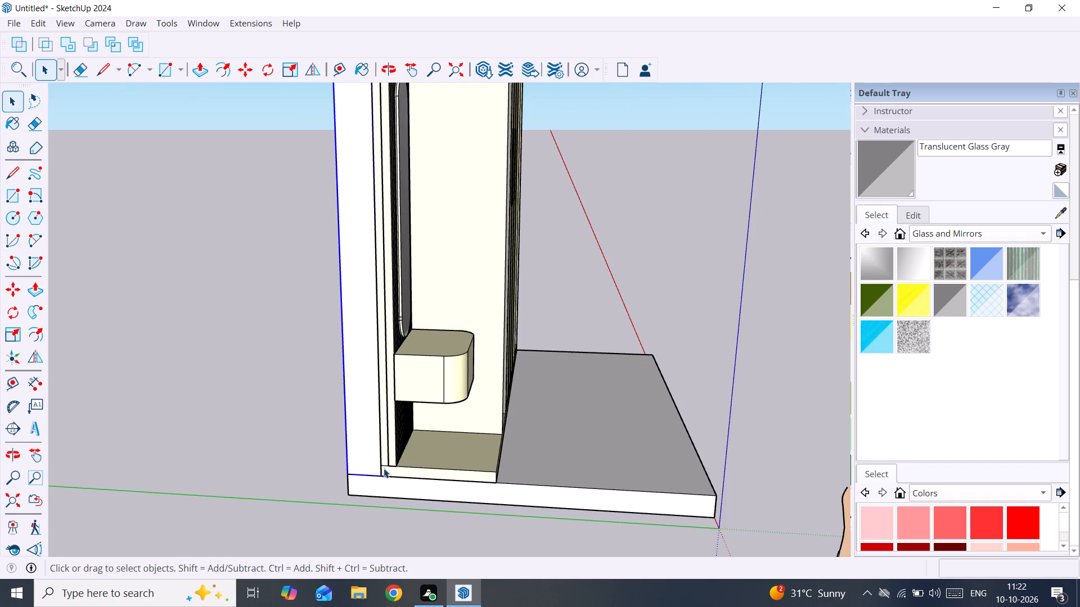
double_click(352, 435)
left_click(358, 427)
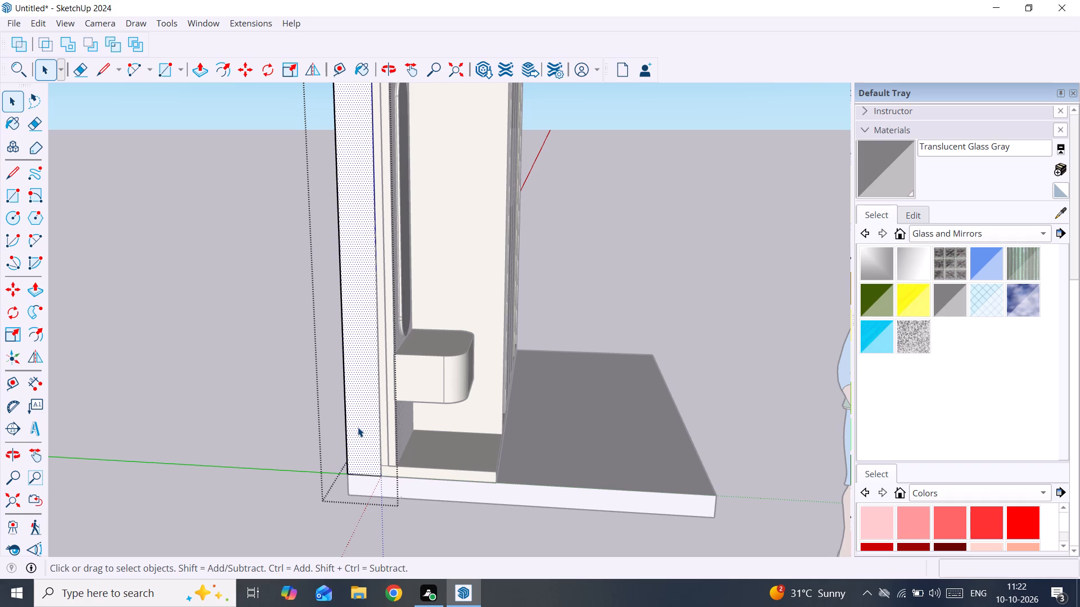
key("p")
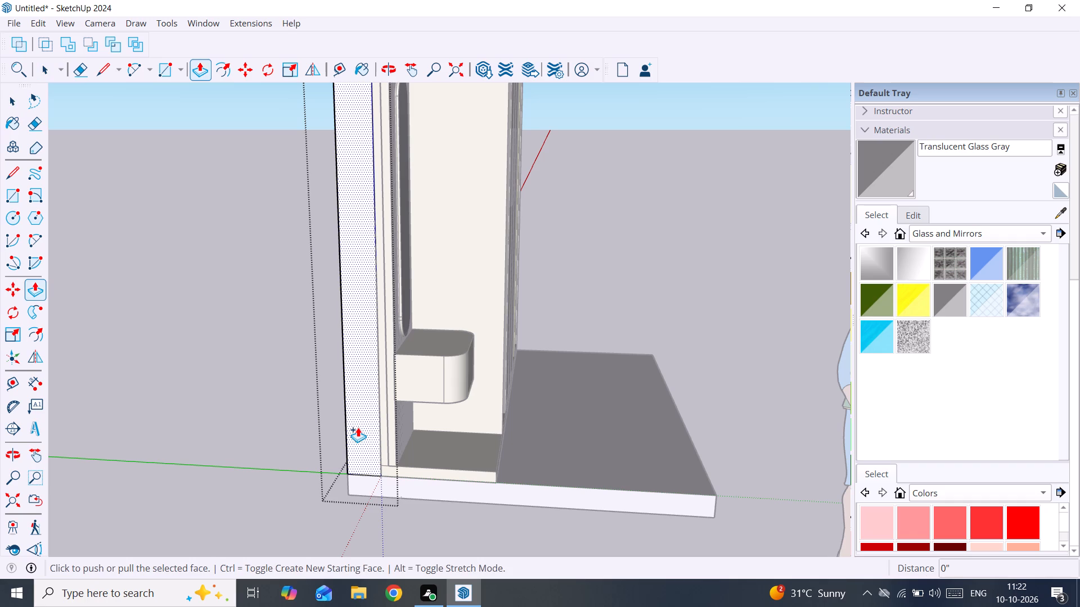
left_click(358, 427)
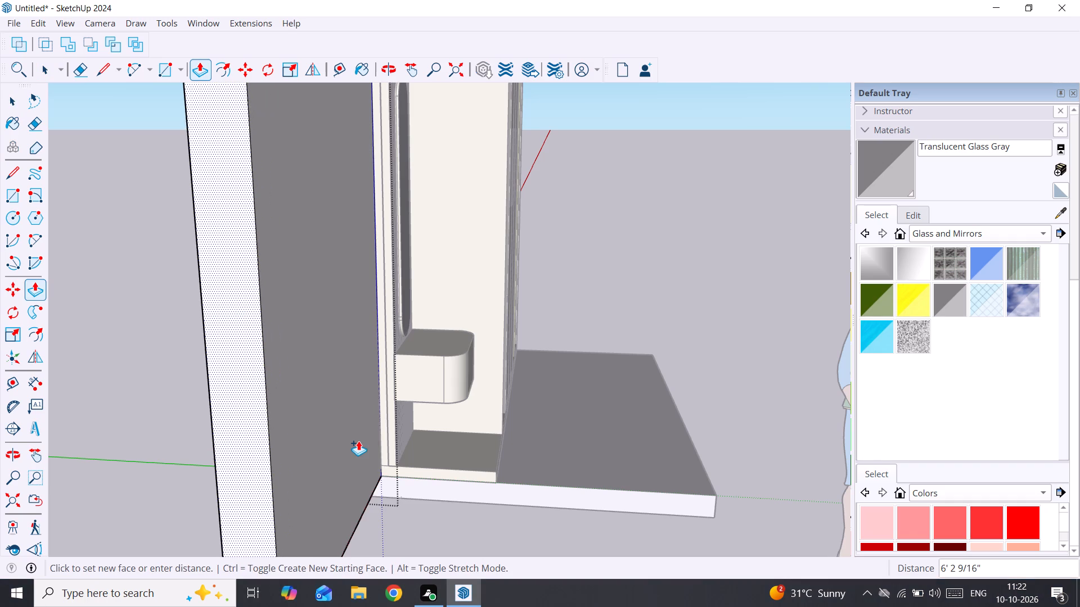
type("9\"")
key("Return")
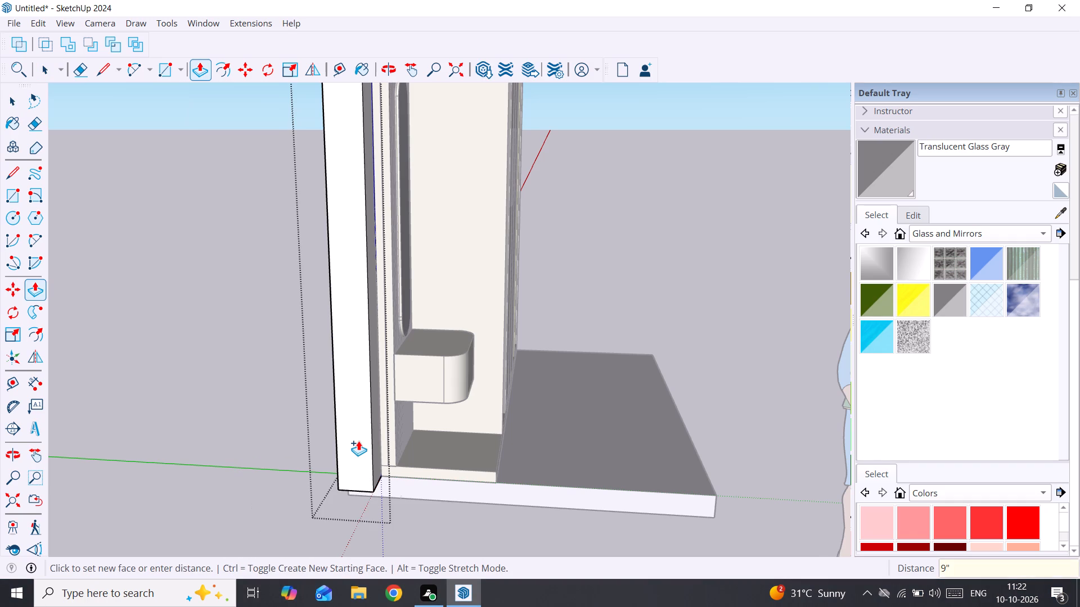
scroll(358, 441, "down", 3)
middle_click_drag(450, 436, 198, 416)
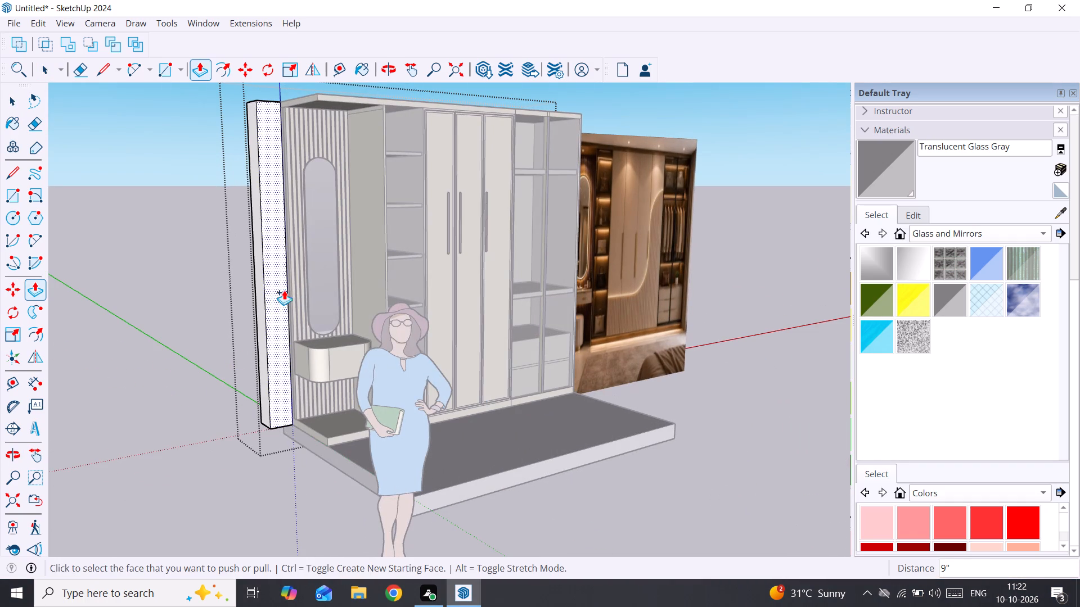
Extrude the front face of the 9" wall section forward about 7' 7/16" along the floor slab to form a side wall.
left_click(277, 294)
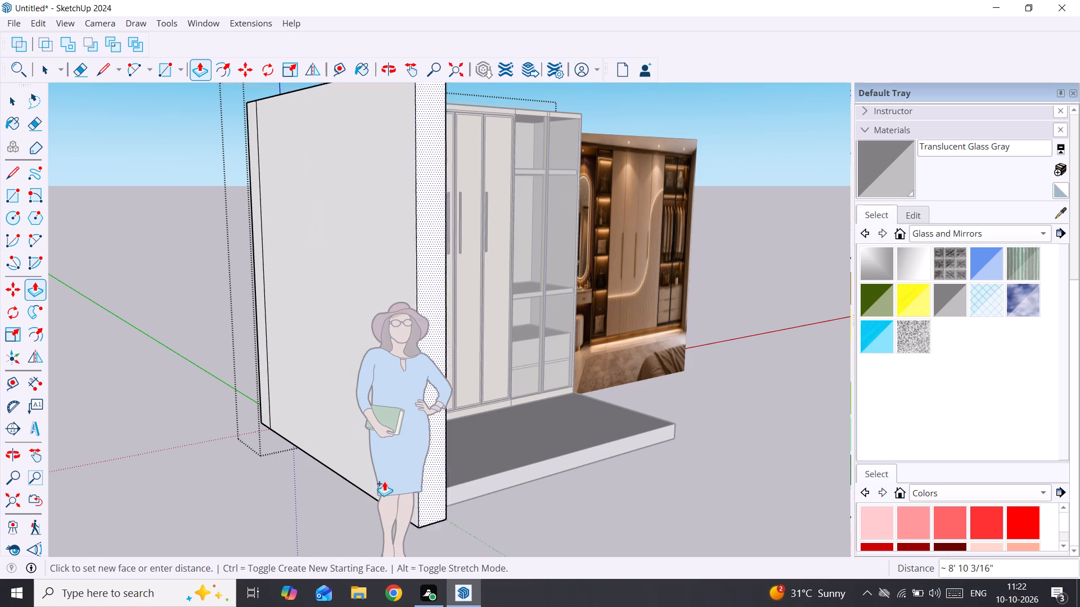
middle_click_drag(388, 486, 168, 450)
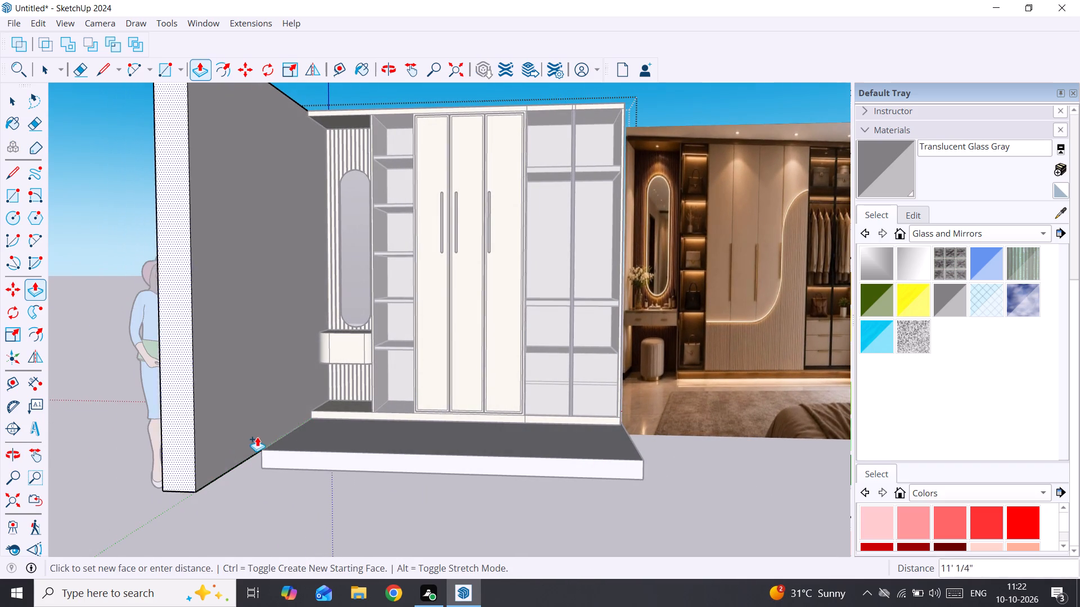
middle_click_drag(318, 440, 323, 447)
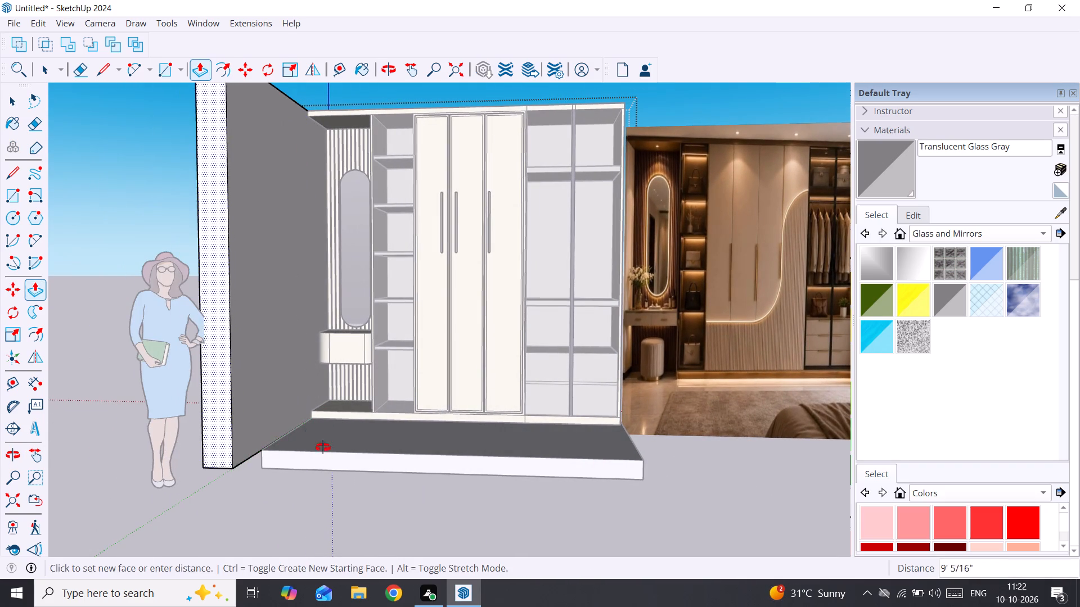
middle_click_drag(323, 447, 328, 550)
left_click(334, 497)
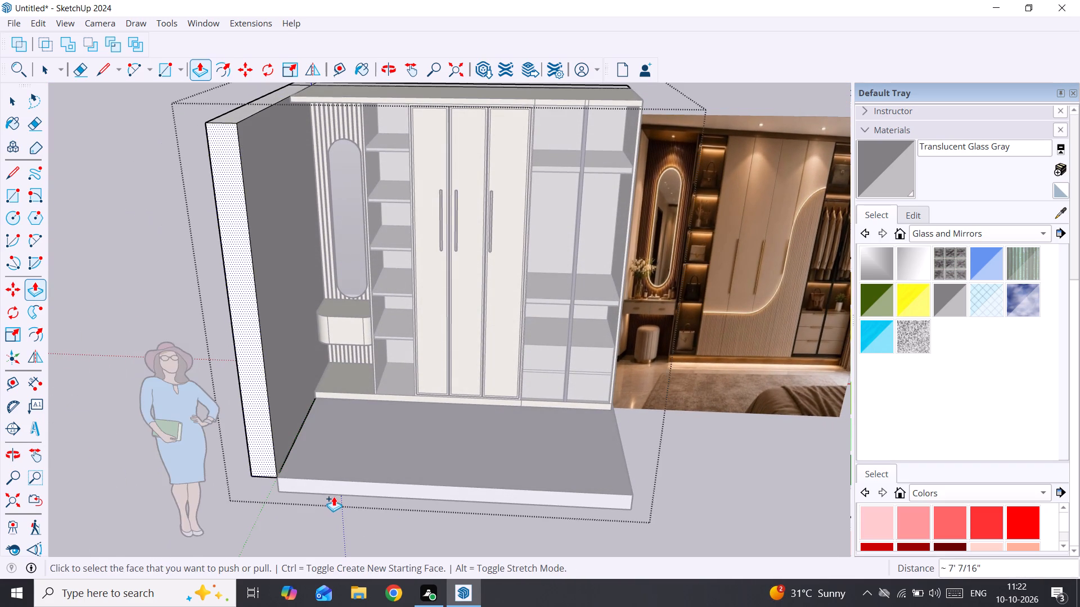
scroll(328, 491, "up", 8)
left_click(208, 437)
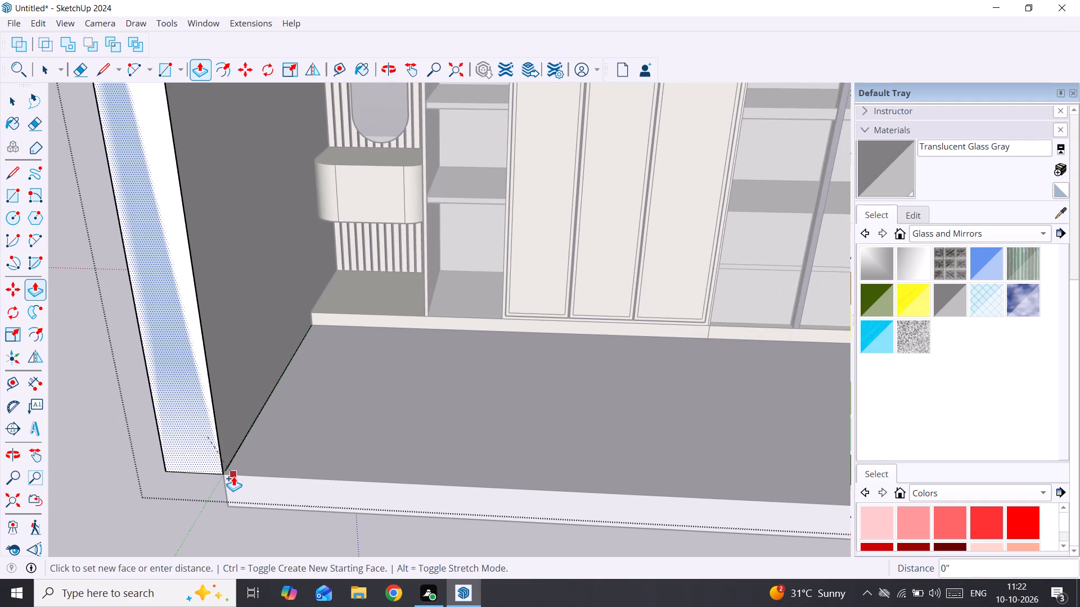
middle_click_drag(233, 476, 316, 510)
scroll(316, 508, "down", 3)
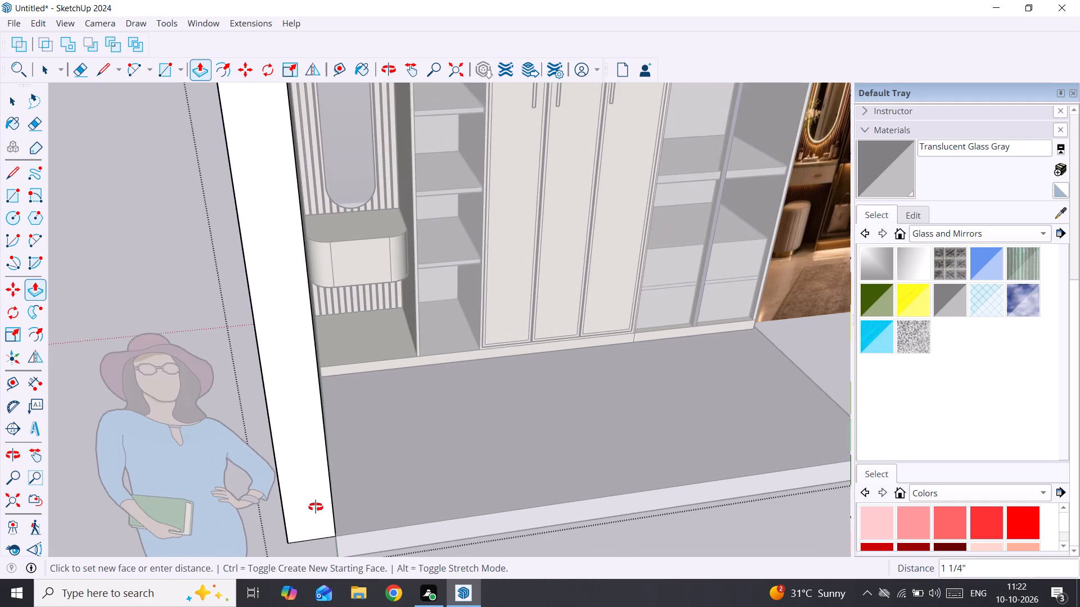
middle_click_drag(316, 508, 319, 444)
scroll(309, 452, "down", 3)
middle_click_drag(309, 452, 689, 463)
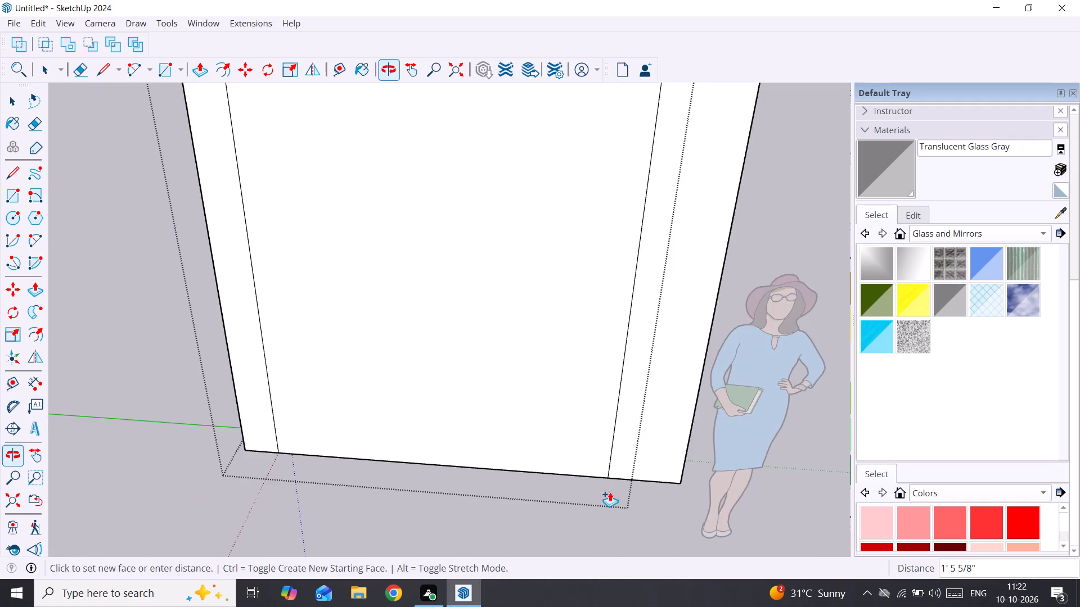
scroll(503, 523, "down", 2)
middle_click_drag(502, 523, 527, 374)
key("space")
Leave the wall group, open the floor slab group and extrude its end face 9" outward, flush with the side wall's outer face.
scroll(543, 452, "up", 1)
middle_click_drag(544, 450, 567, 392)
left_click(569, 379)
left_click(514, 482)
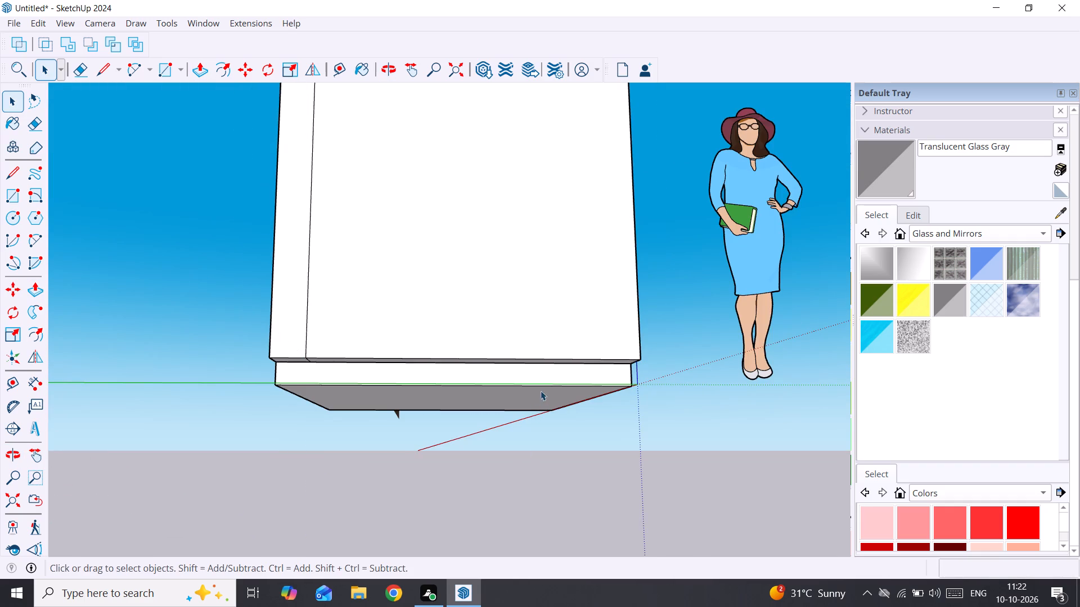
left_click(550, 372)
triple_click(551, 372)
left_click(551, 372)
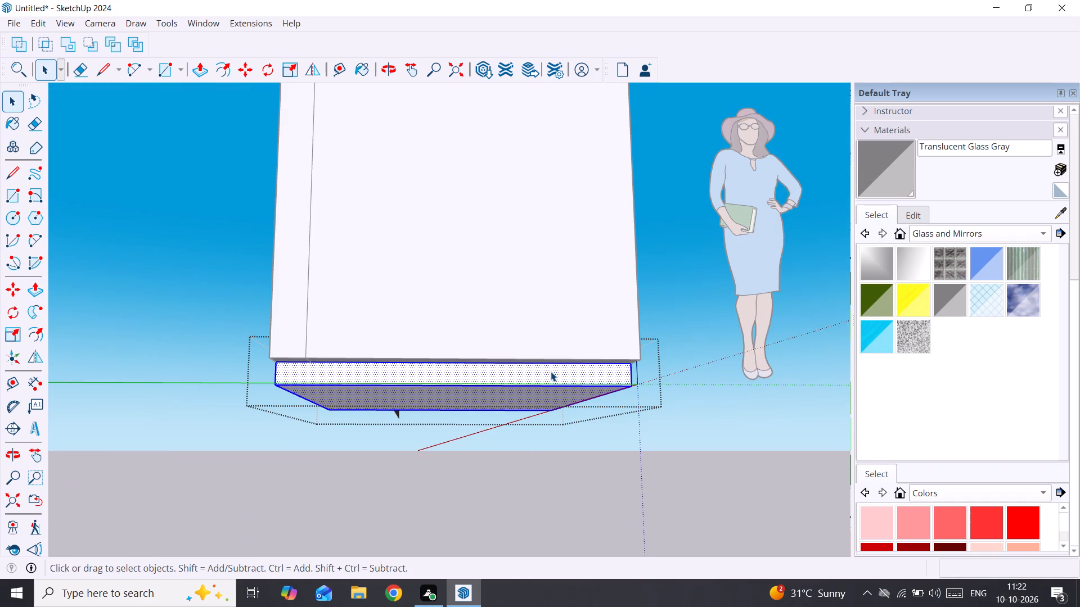
key("p")
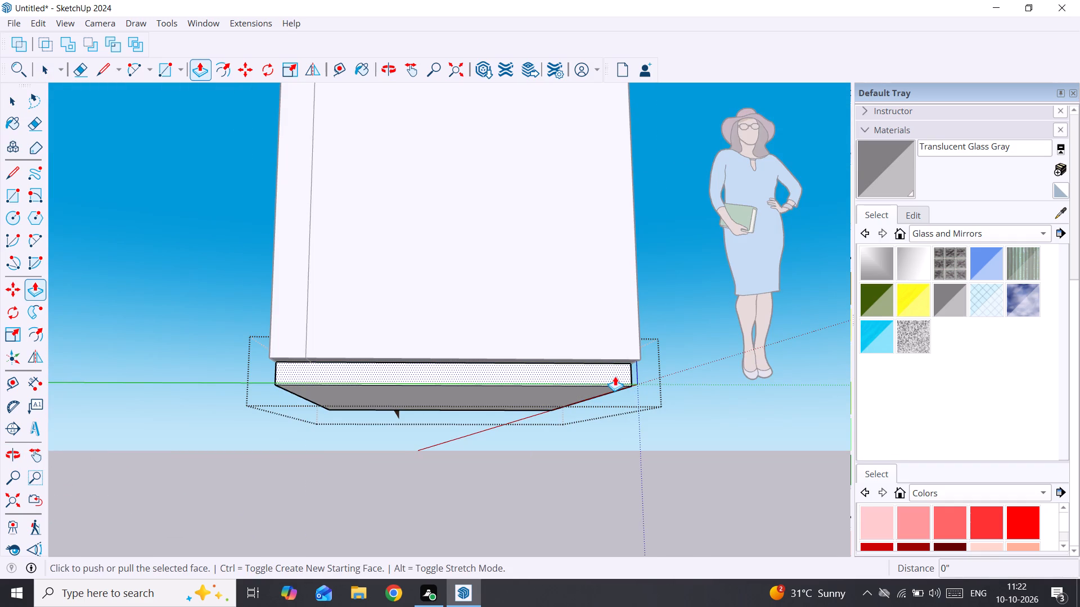
left_click(613, 369)
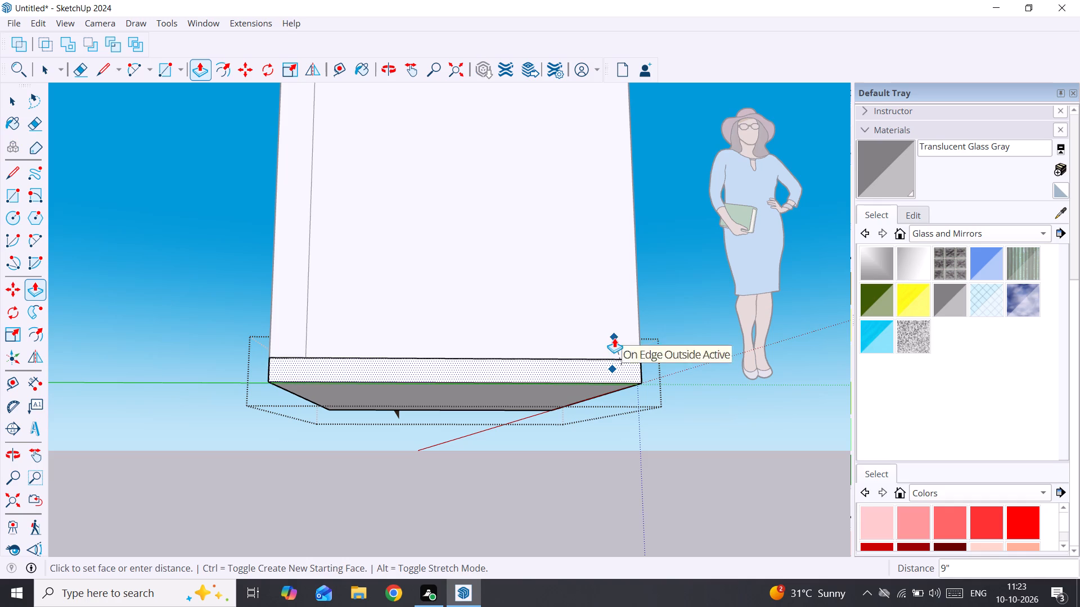
left_click(614, 338)
middle_click_drag(677, 342, 282, 510)
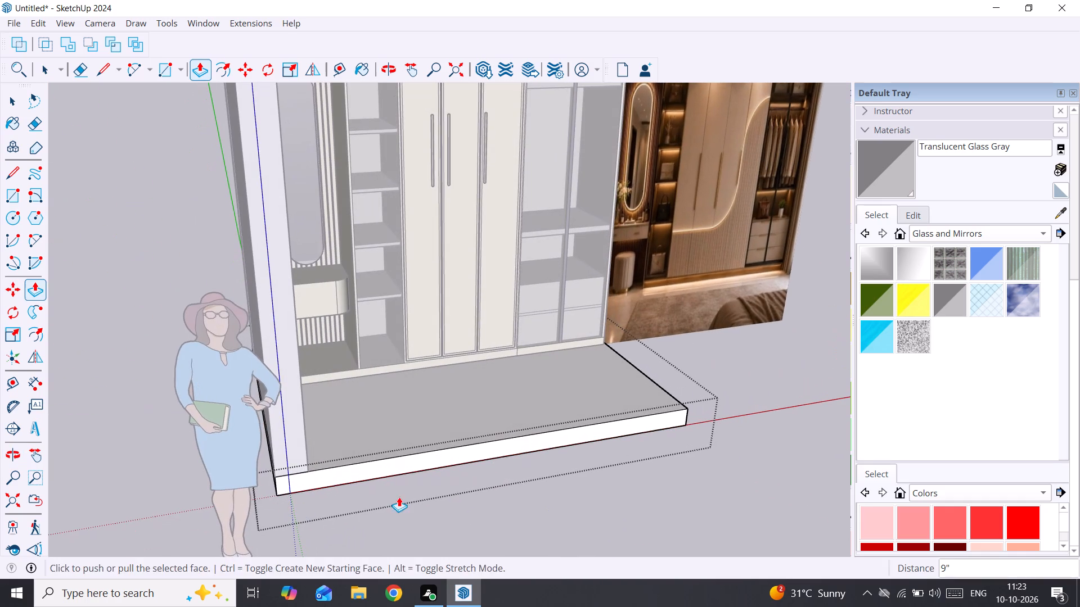
key("space")
left_click(534, 511)
Save the model in the Documents folder under the file name wadrobe.
scroll(537, 478, "down", 4)
middle_click_drag(513, 398, 421, 392)
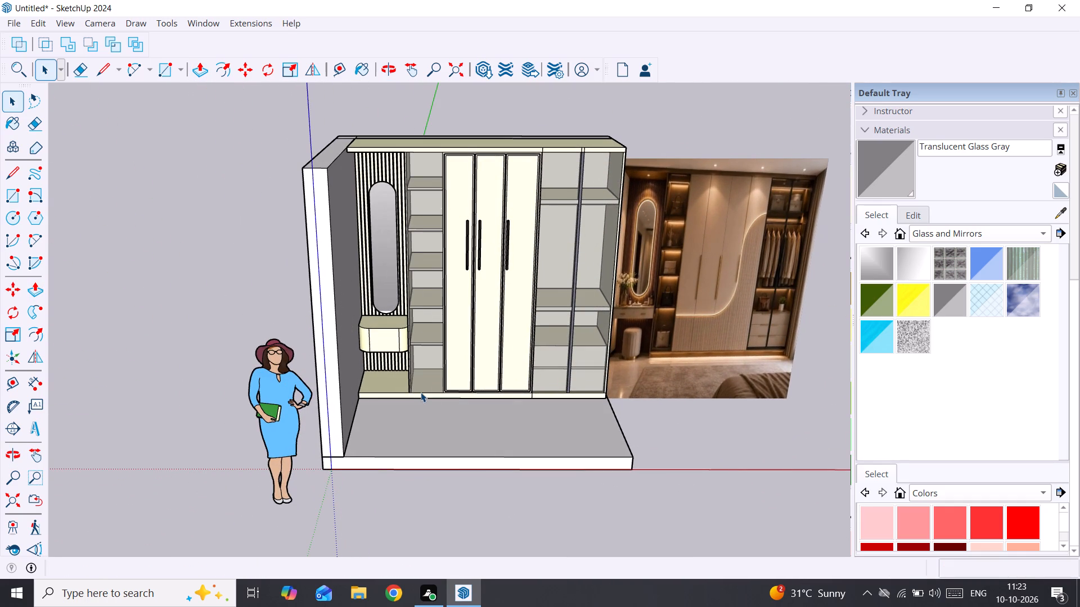
scroll(526, 293, "up", 2)
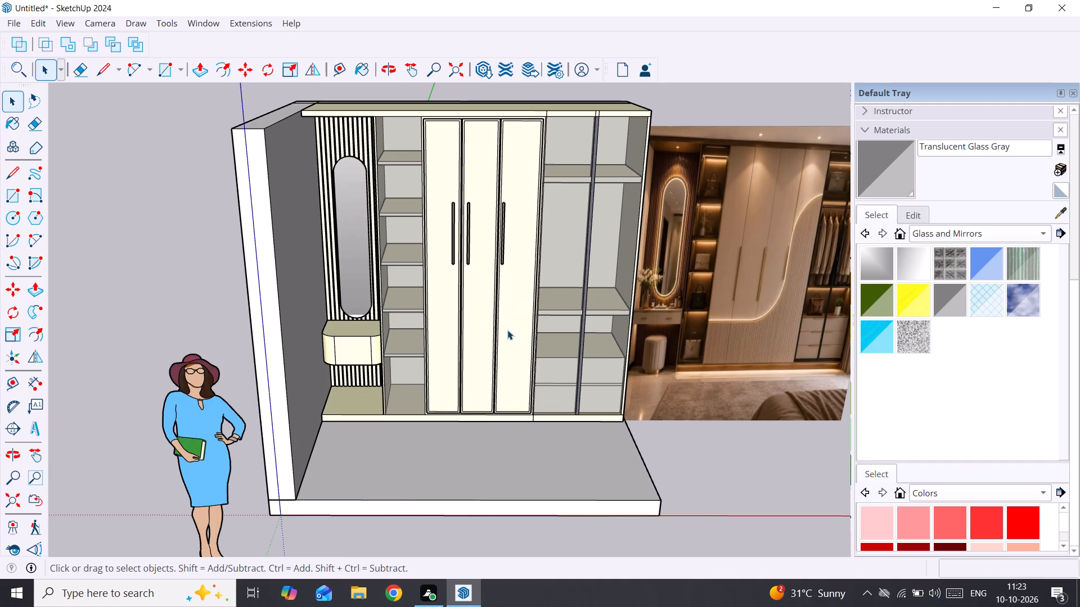
middle_click_drag(507, 330, 458, 382)
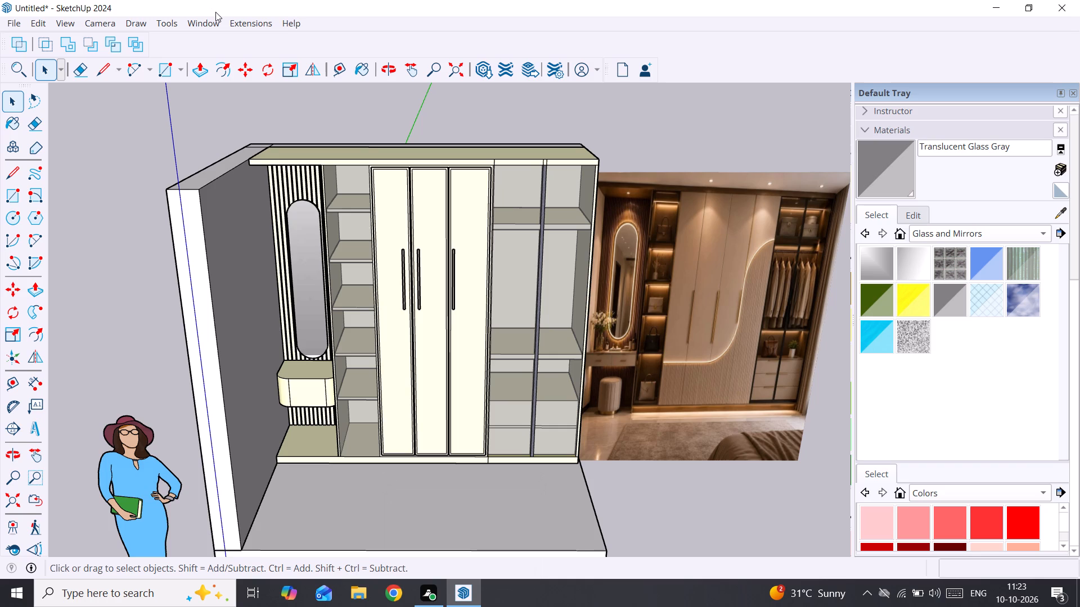
key("ctrl+s")
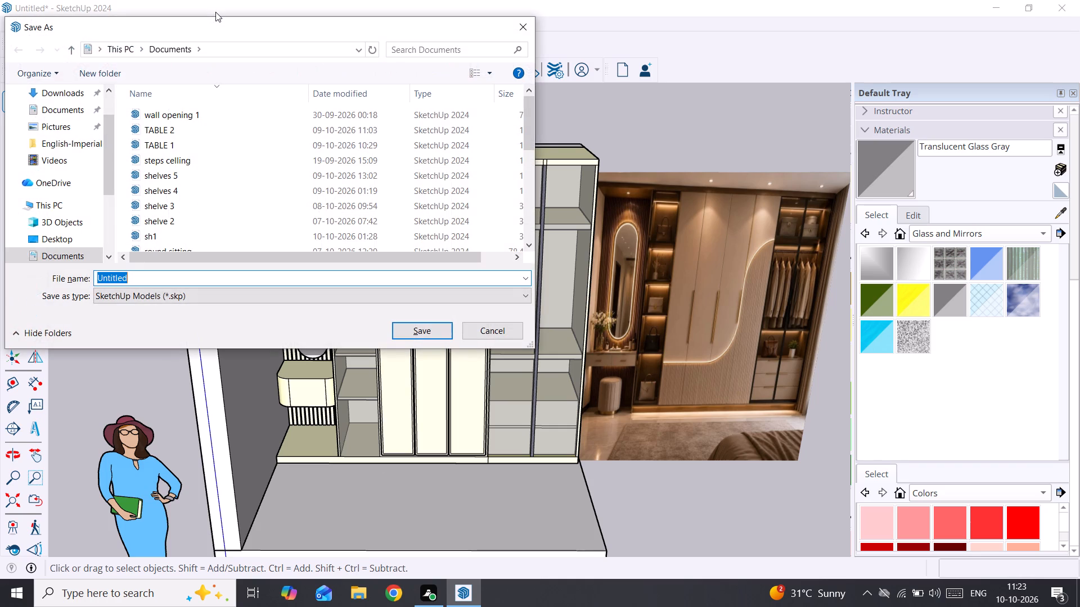
key("BackSpace")
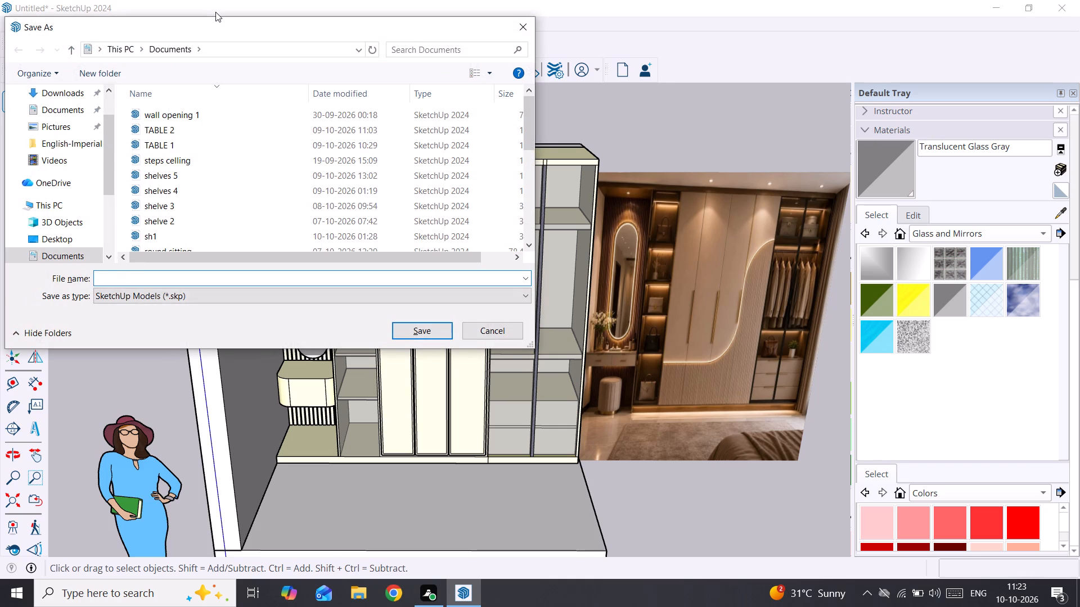
type("wa")
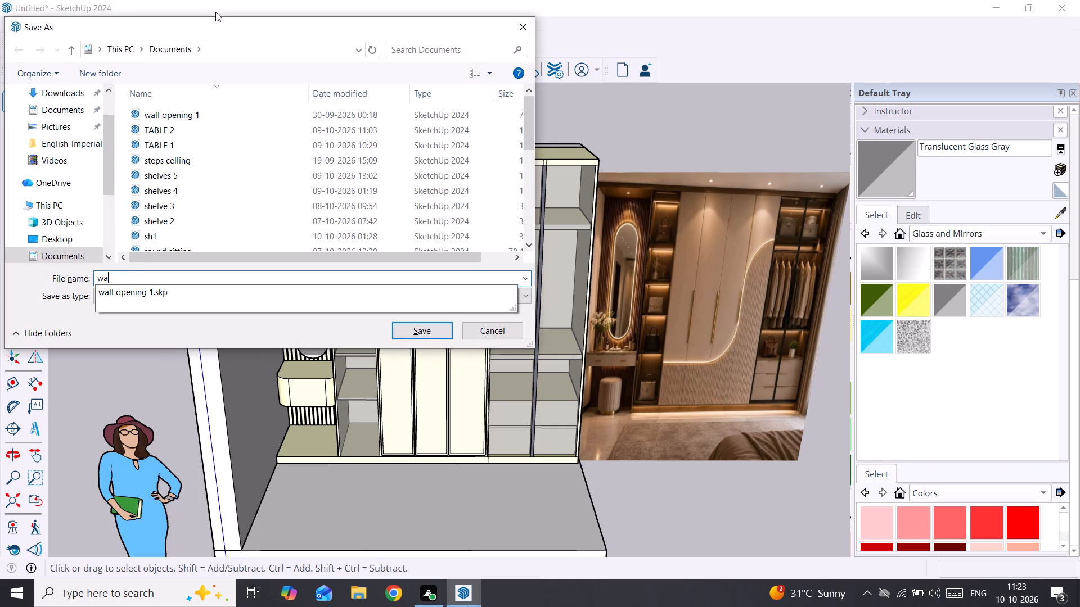
type("drobe")
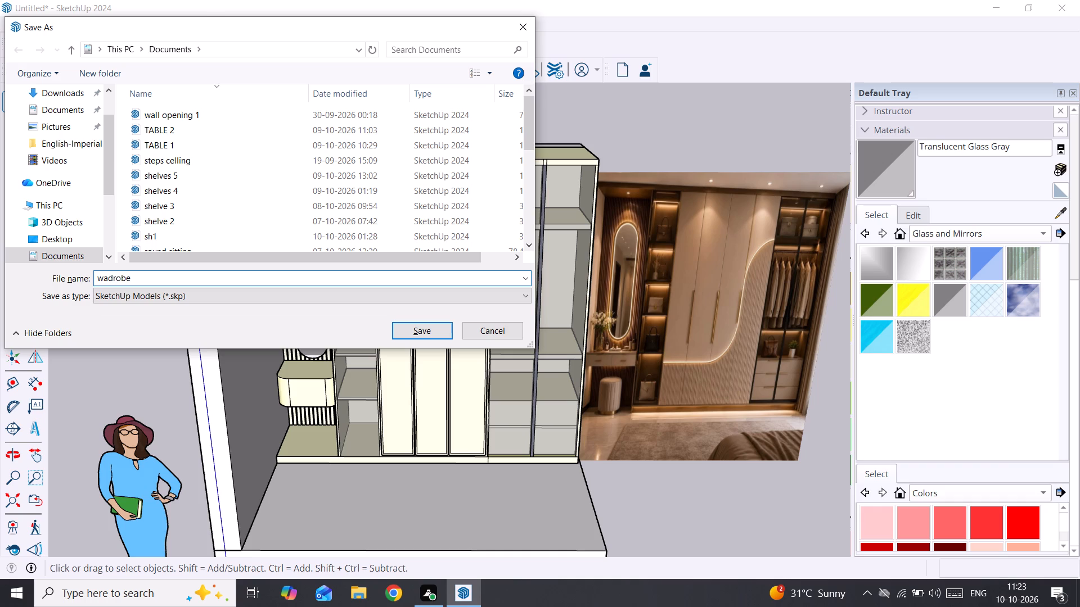
key("Return")
Print the current view with Microsoft Print to PDF, saving the output in Documents as wadrobr.
key("ctrl+p")
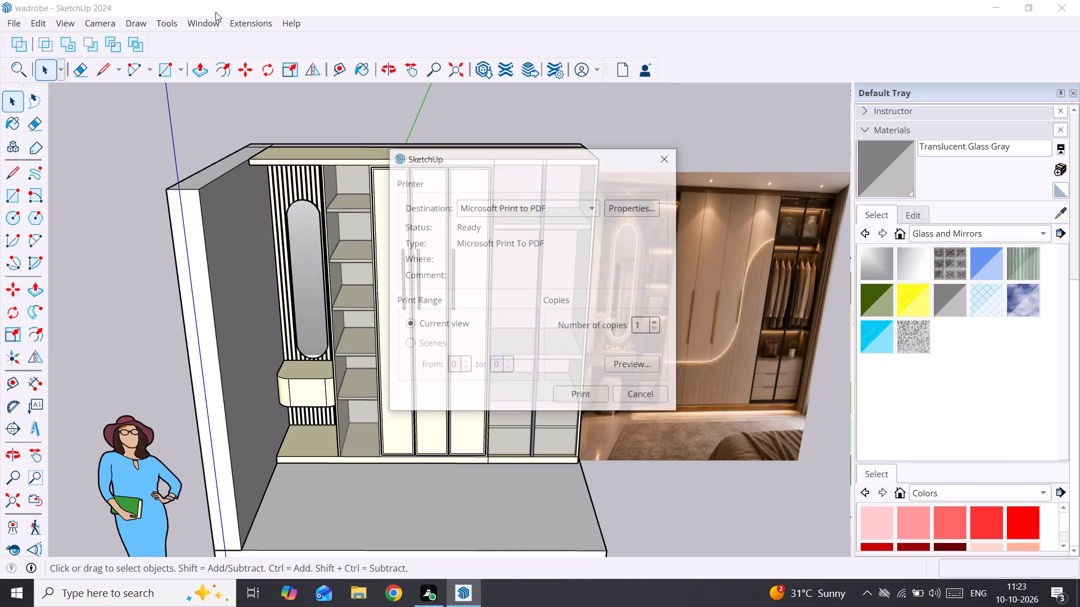
left_click(588, 400)
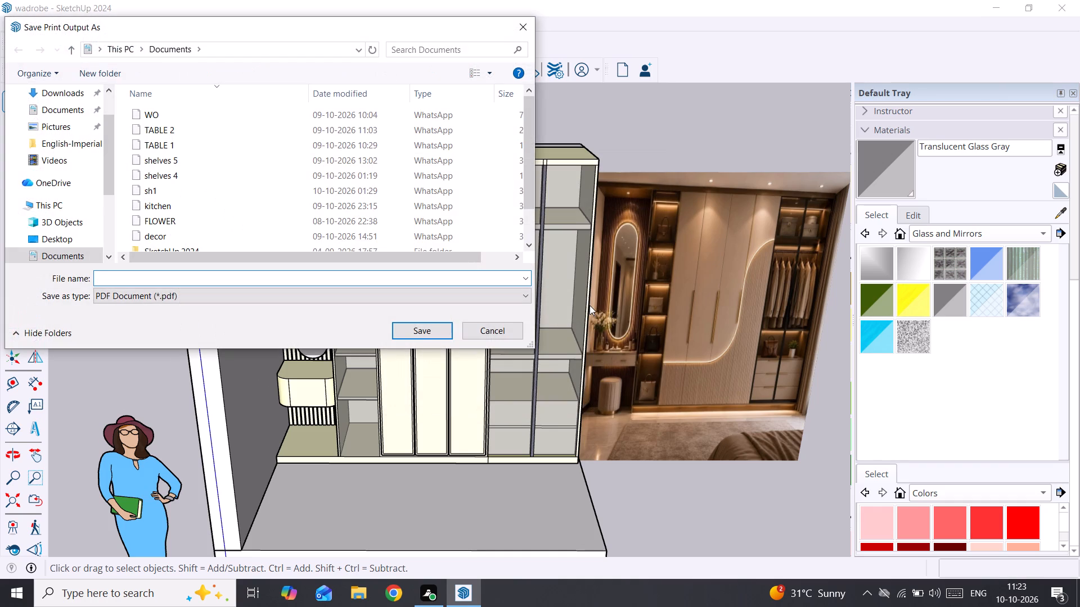
type("wa")
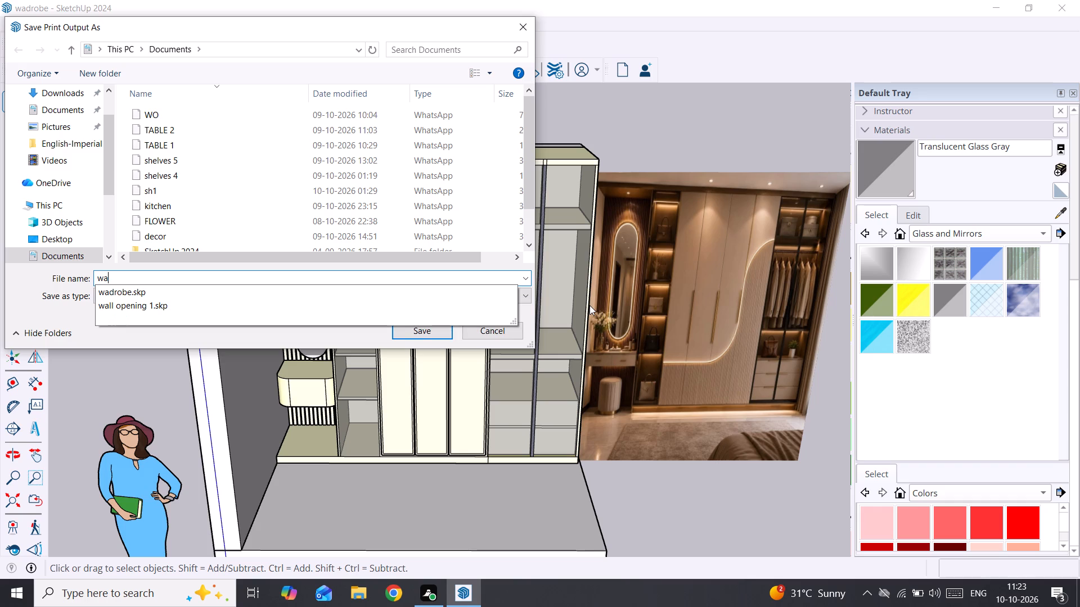
type("dra")
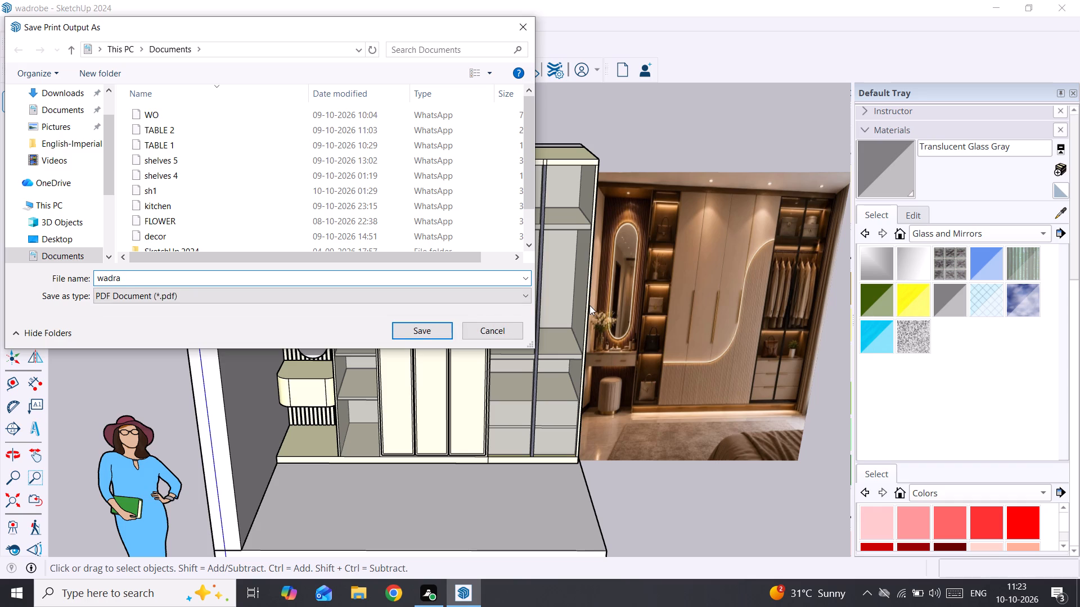
key("BackSpace")
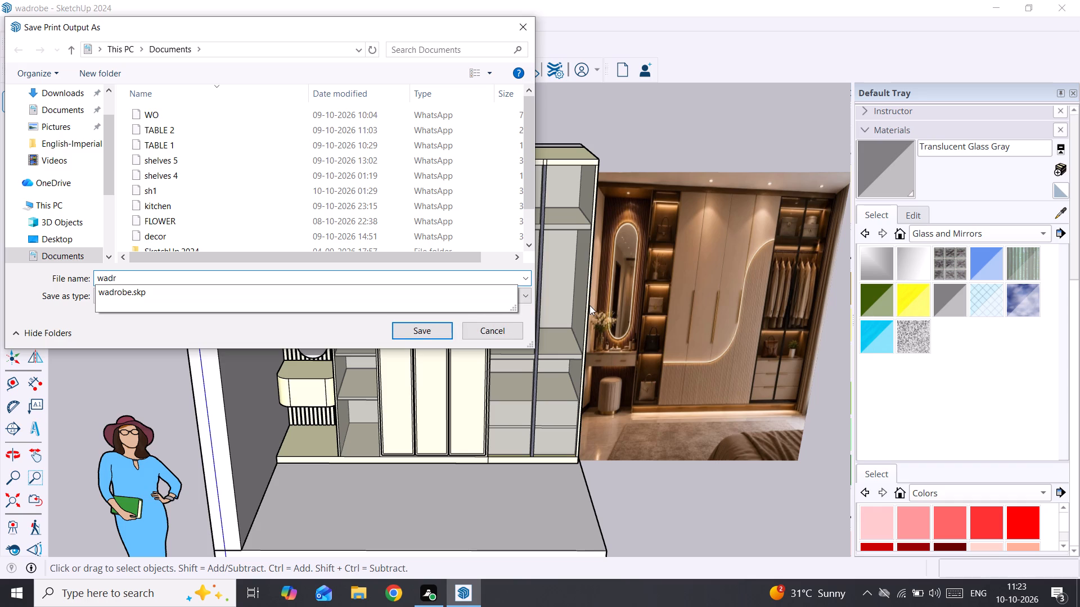
type("obr")
key("Return")
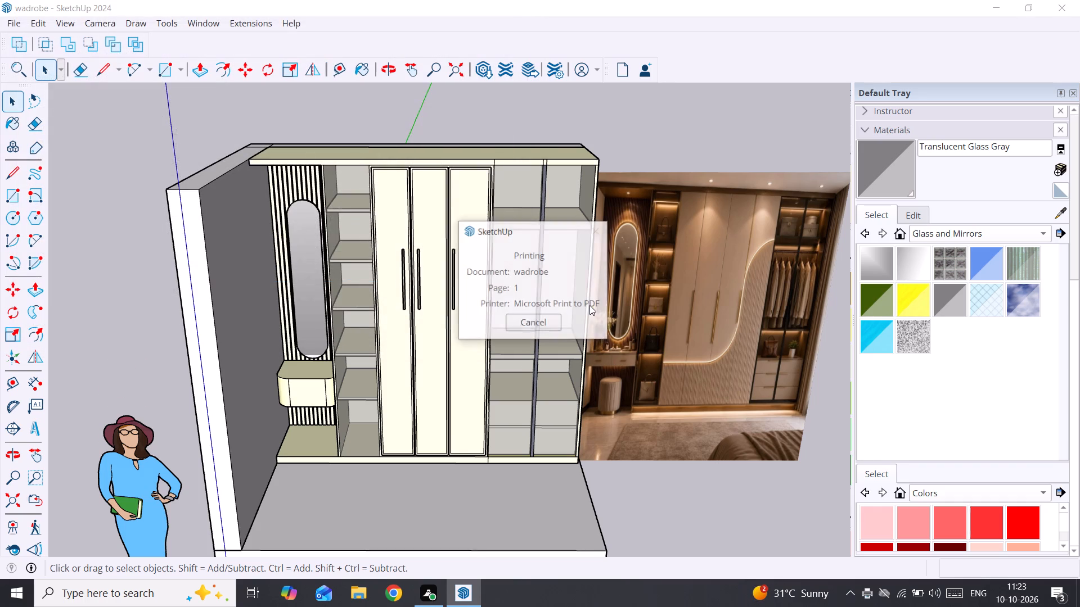
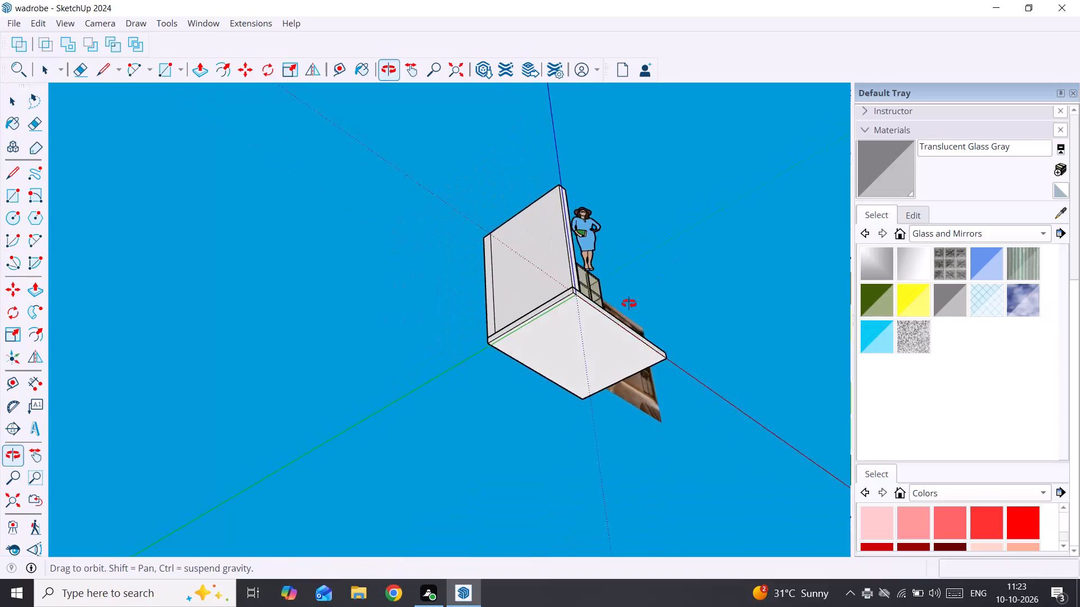
Examine the wardrobe model from the front and close up against the reference photo beside it.
scroll(493, 380, "up", 4)
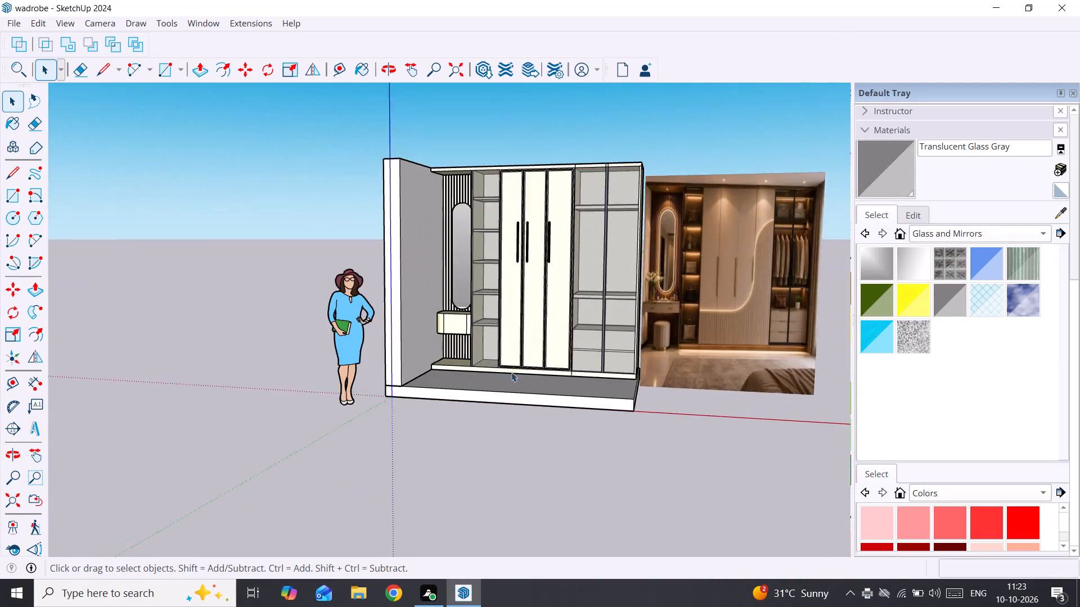
scroll(548, 361, "up", 3)
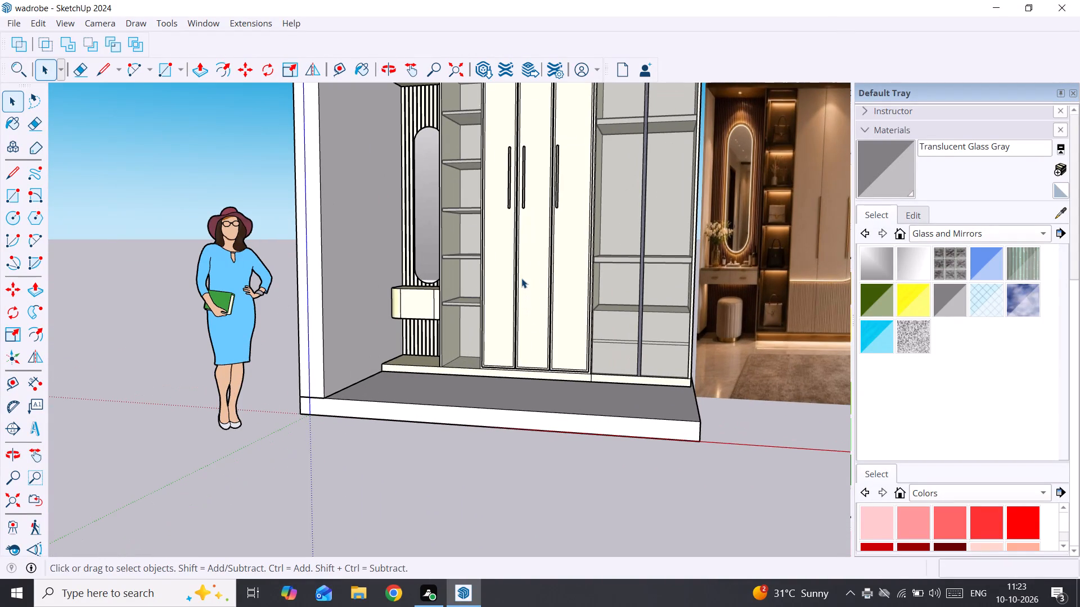
middle_click_drag(521, 278, 375, 382, "shift")
scroll(375, 382, "up", 2)
middle_click_drag(375, 382, 451, 400)
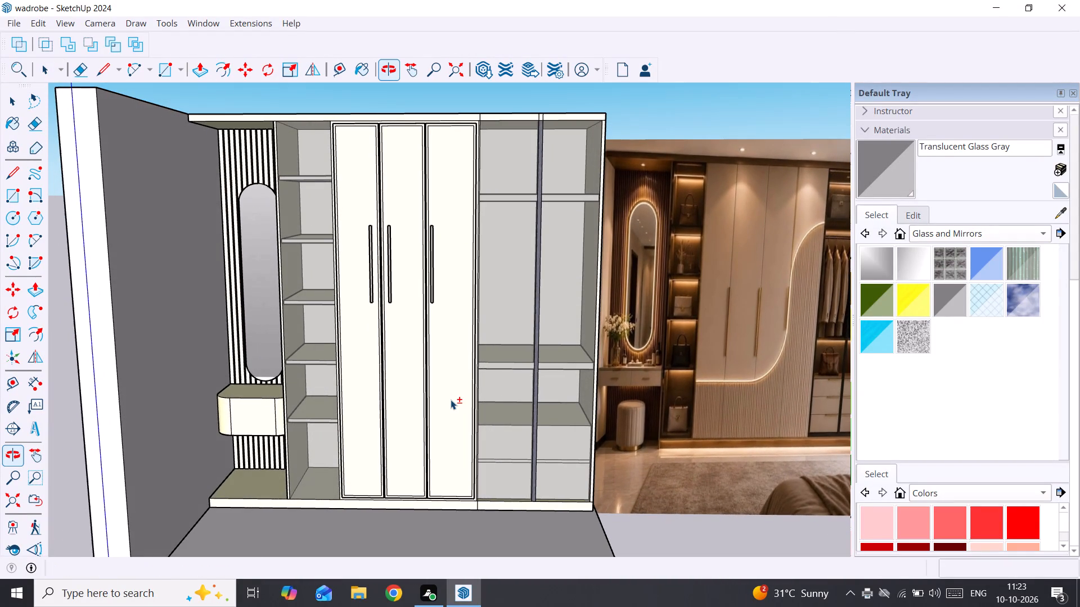
scroll(451, 400, "down", 5)
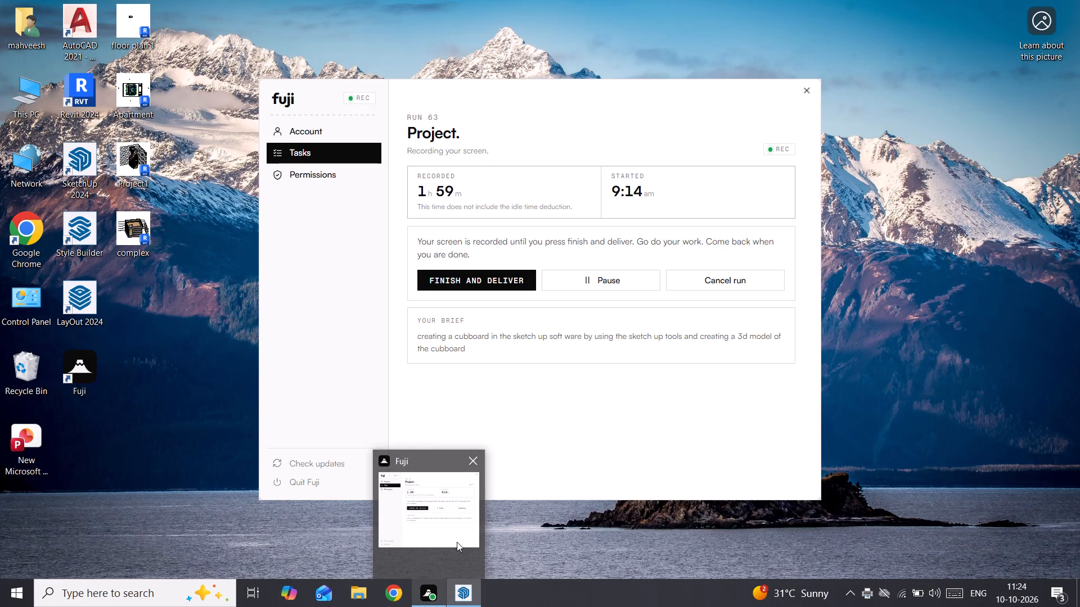
scroll(638, 449, "down", 3)
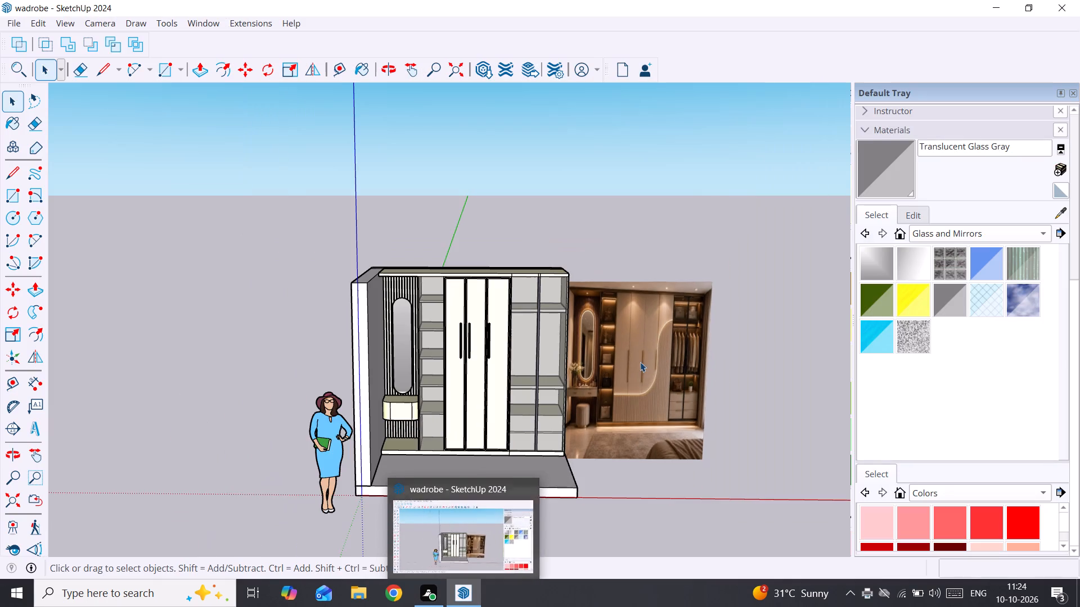
Paint the walls around the wardrobe with the material Color C01 from the Colors collection.
middle_click_drag(679, 365, 258, 395)
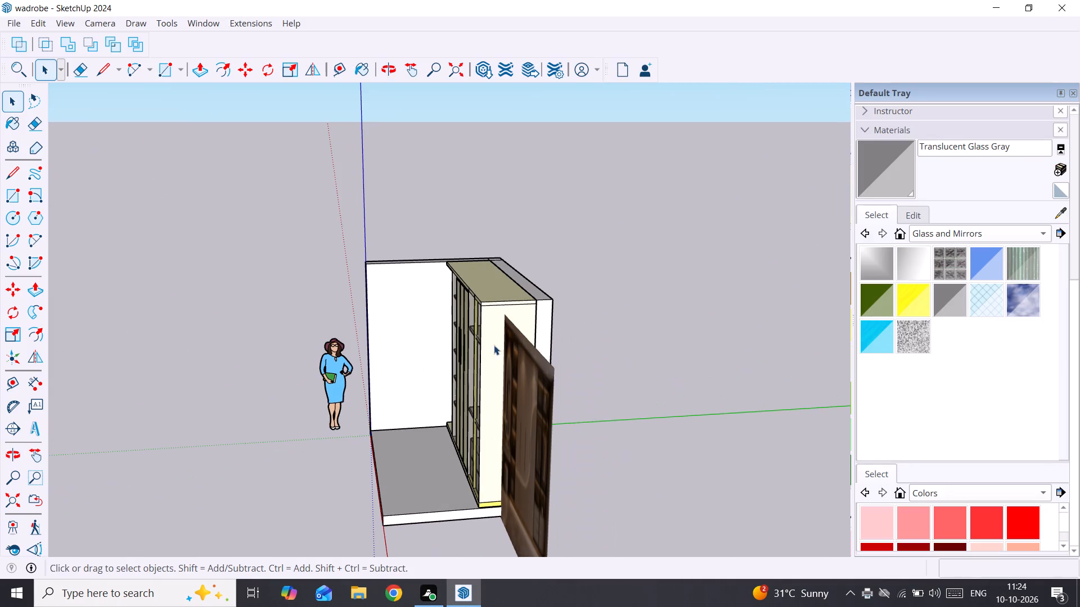
scroll(963, 518, "down", 6)
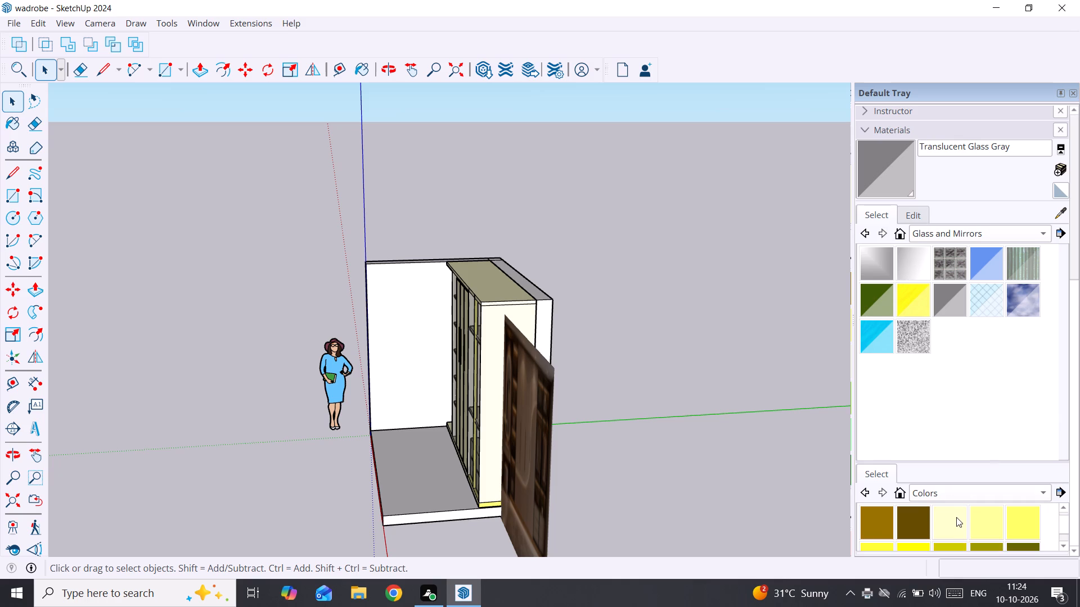
left_click(957, 518)
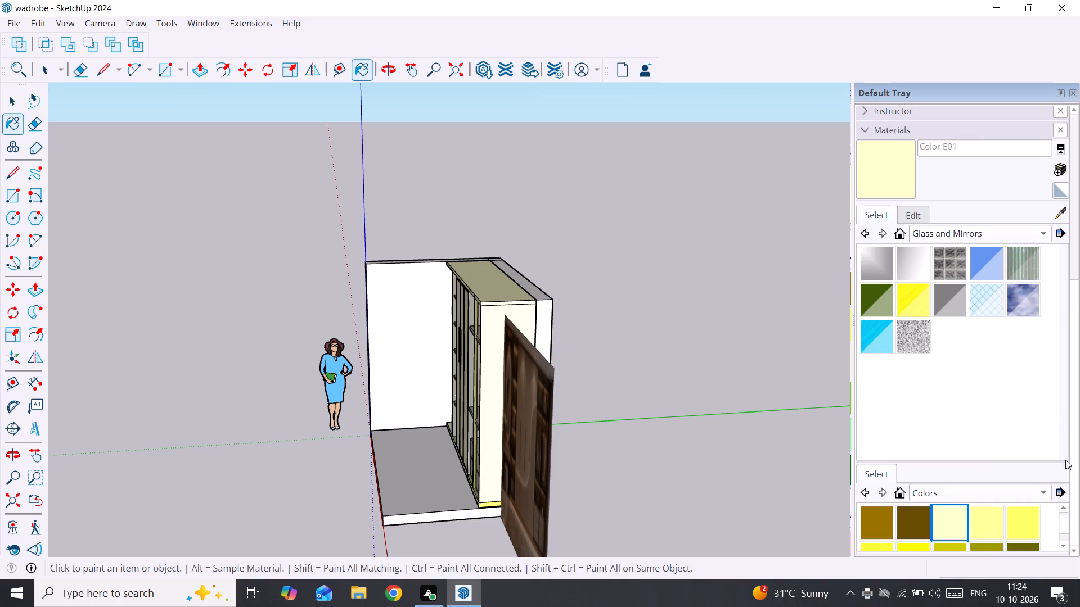
scroll(979, 502, "up", 2)
scroll(975, 481, "down", 2)
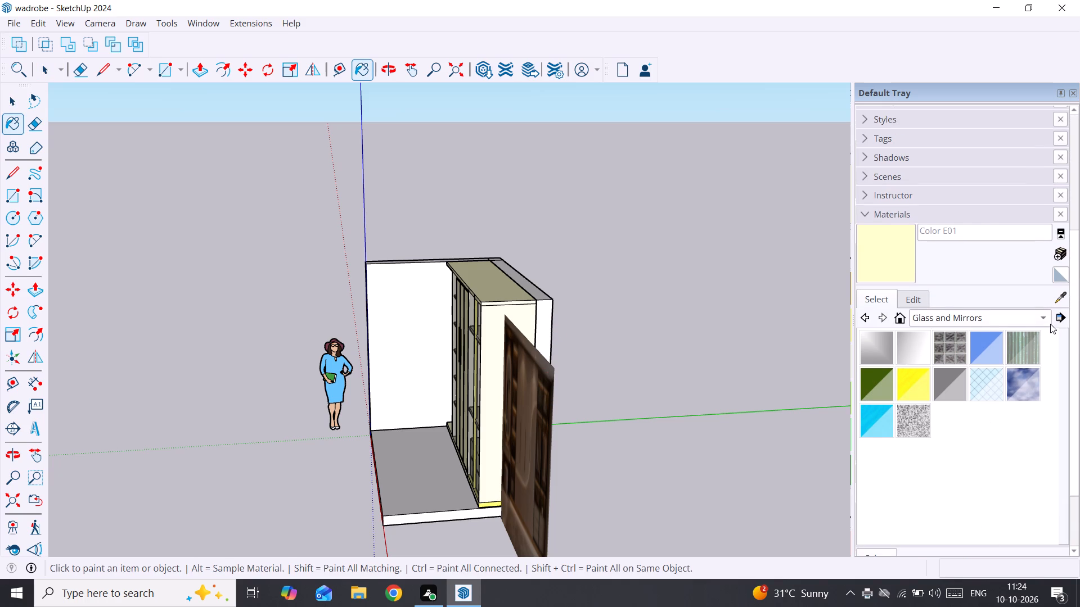
left_click(1043, 319)
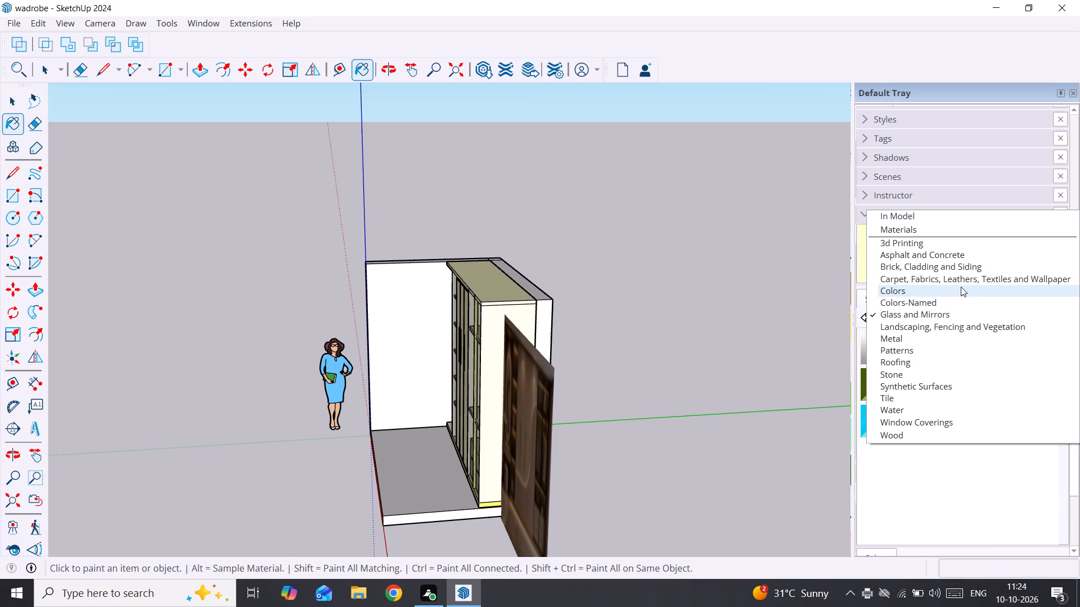
left_click(957, 291)
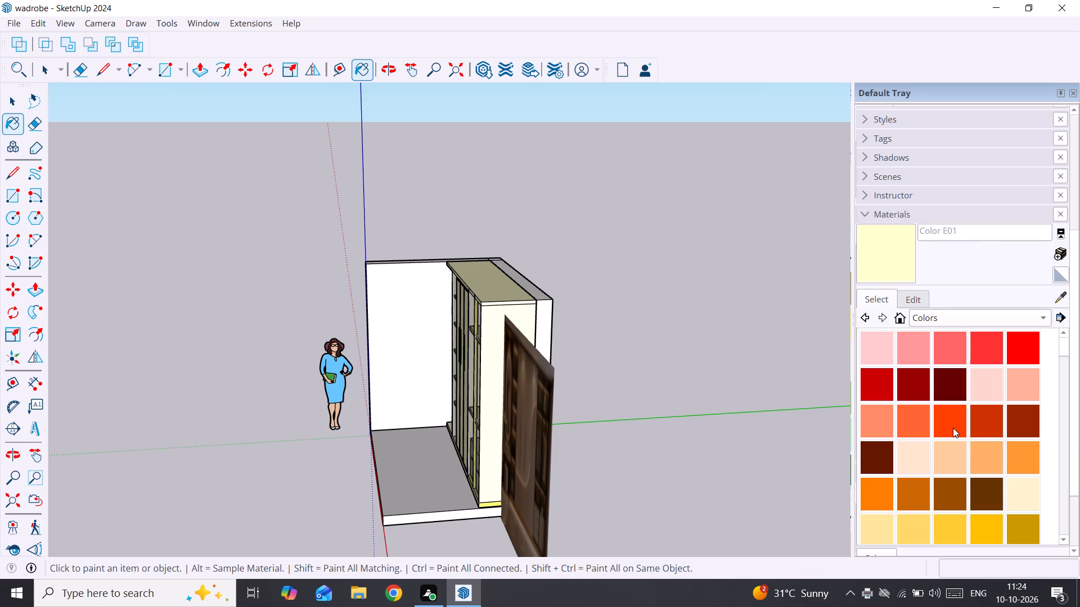
left_click(906, 463)
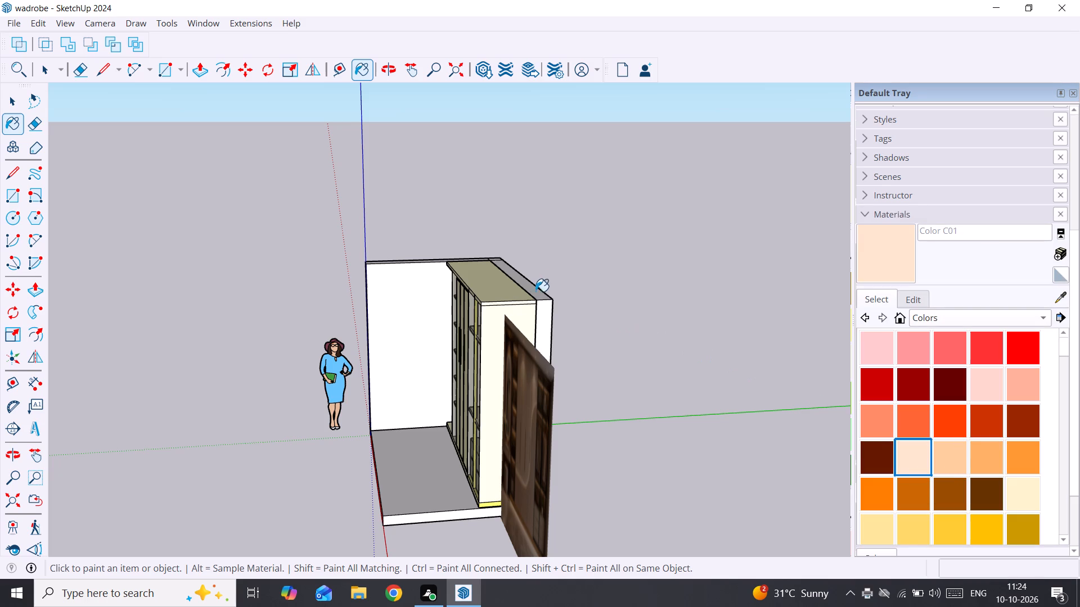
left_click(541, 299)
Paint the floor slab in front of the wardrobe with Color C01.
middle_click_drag(398, 398, 523, 404)
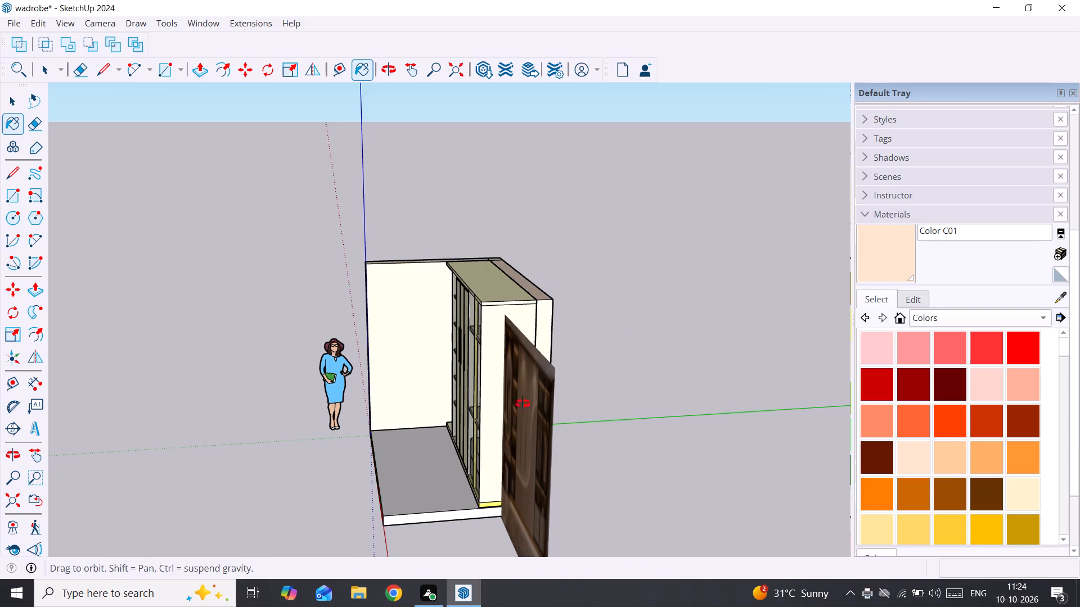
middle_click_drag(523, 404, 1025, 360)
middle_click_drag(841, 389, 617, 429)
left_click(497, 479)
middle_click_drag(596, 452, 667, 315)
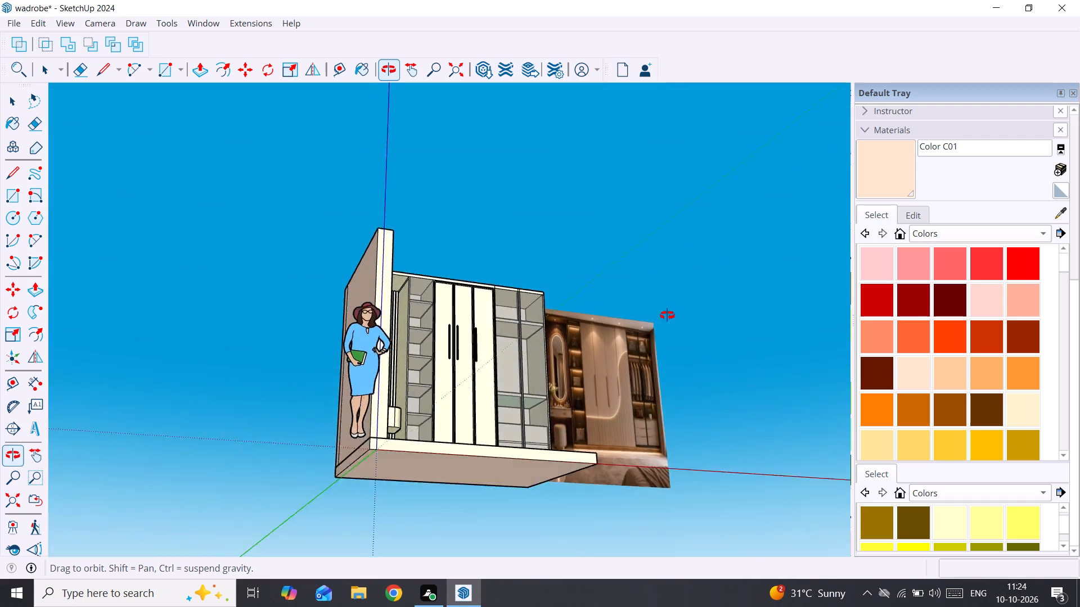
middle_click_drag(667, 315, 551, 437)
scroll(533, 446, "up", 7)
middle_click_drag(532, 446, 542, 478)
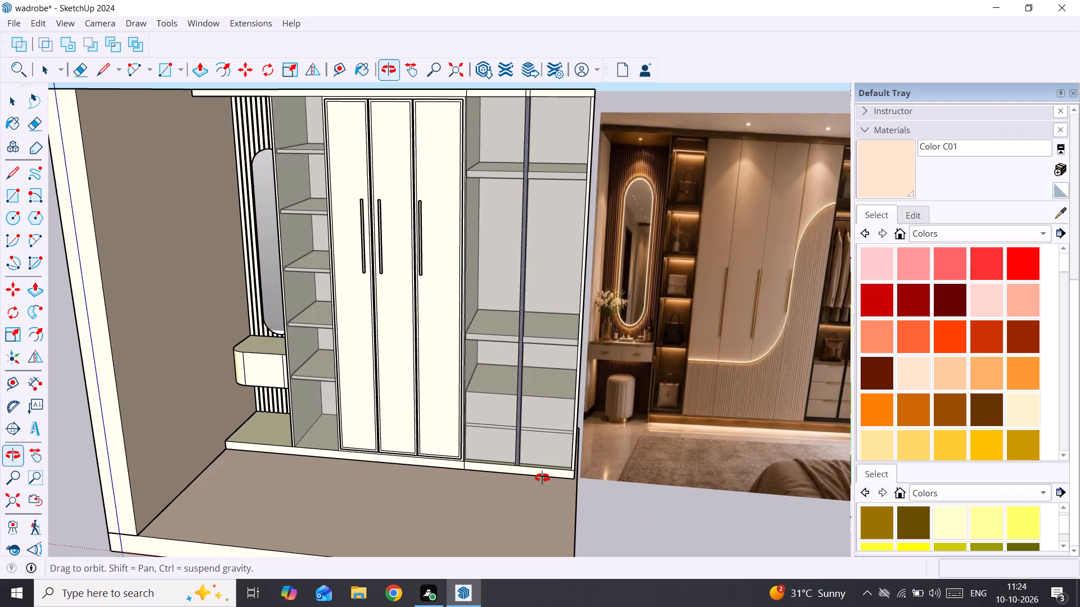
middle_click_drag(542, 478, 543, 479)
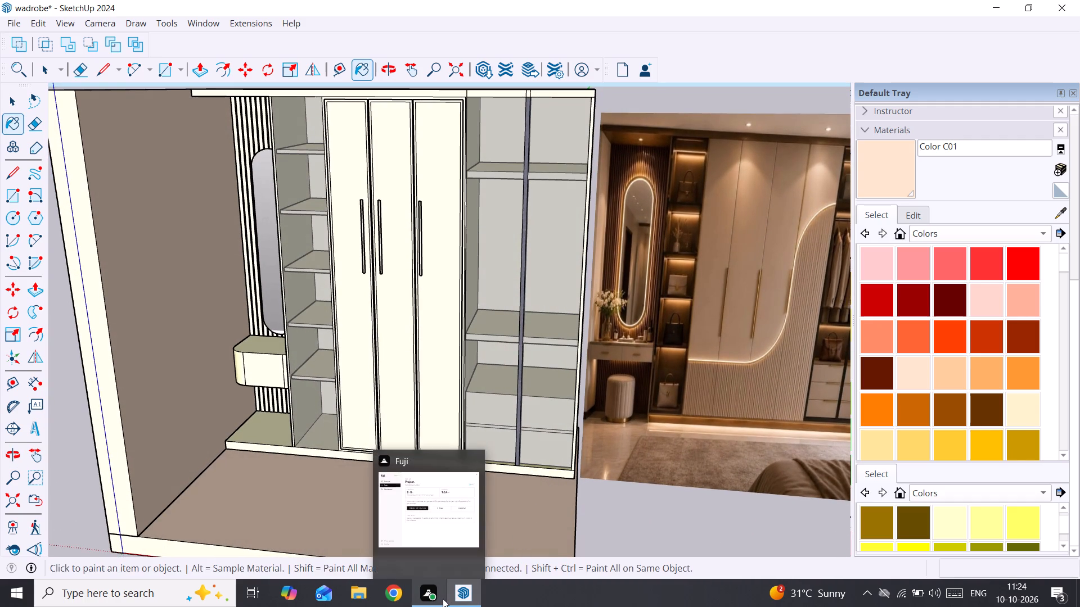